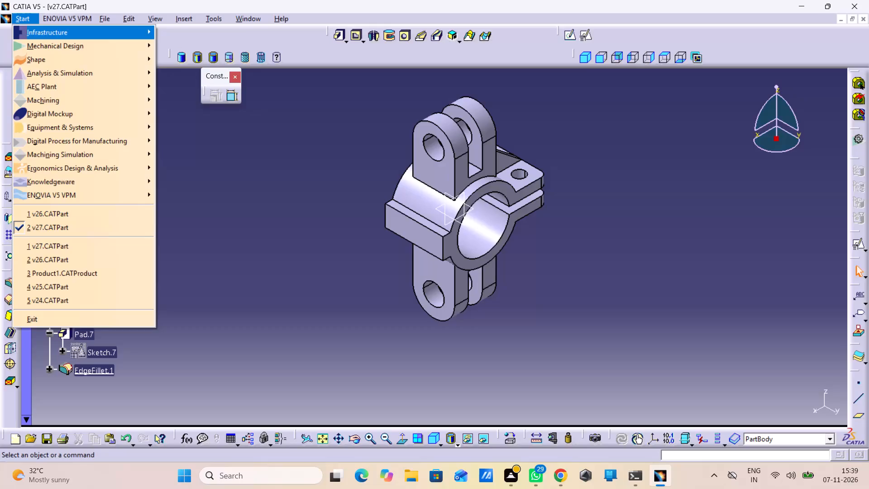
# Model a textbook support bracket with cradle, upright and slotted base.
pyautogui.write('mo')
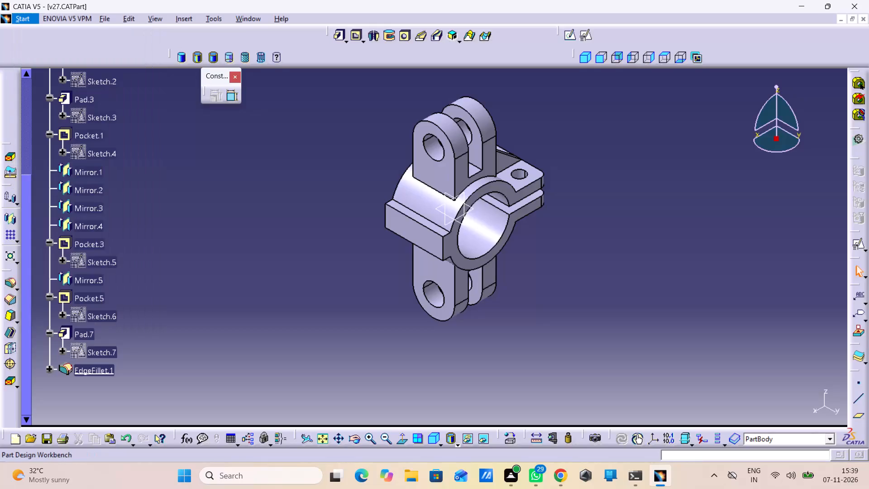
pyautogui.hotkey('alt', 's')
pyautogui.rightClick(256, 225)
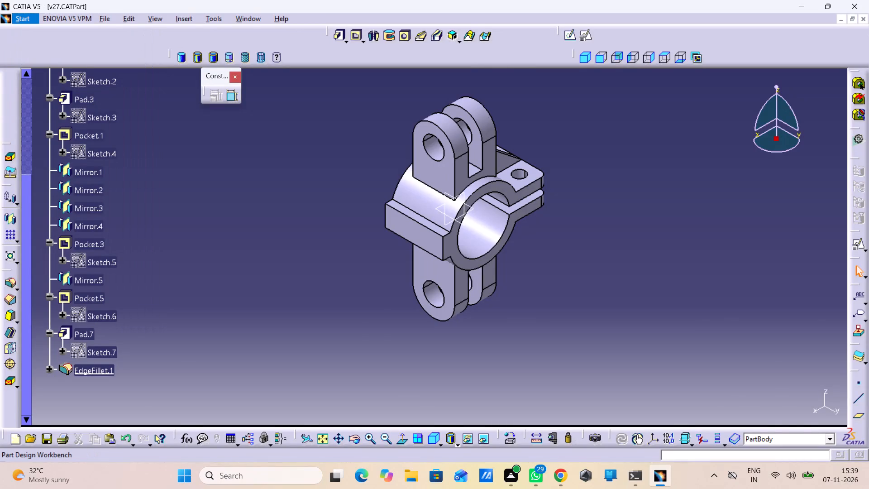
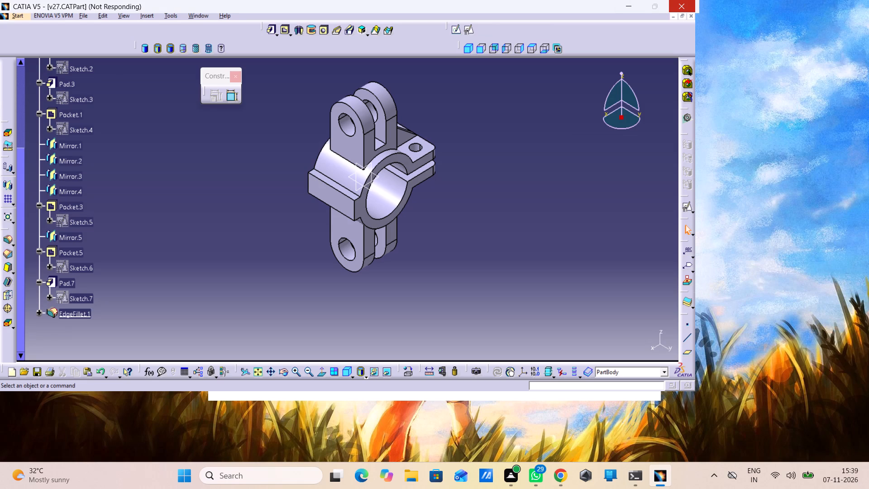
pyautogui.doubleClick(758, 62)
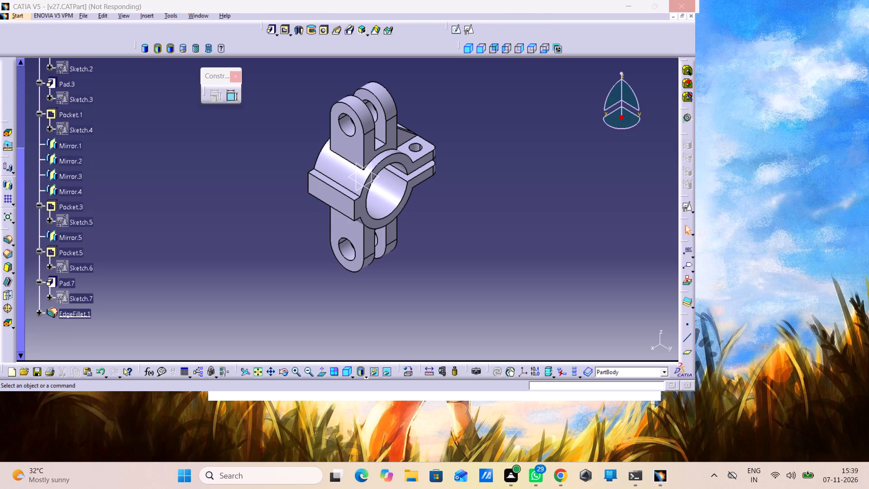
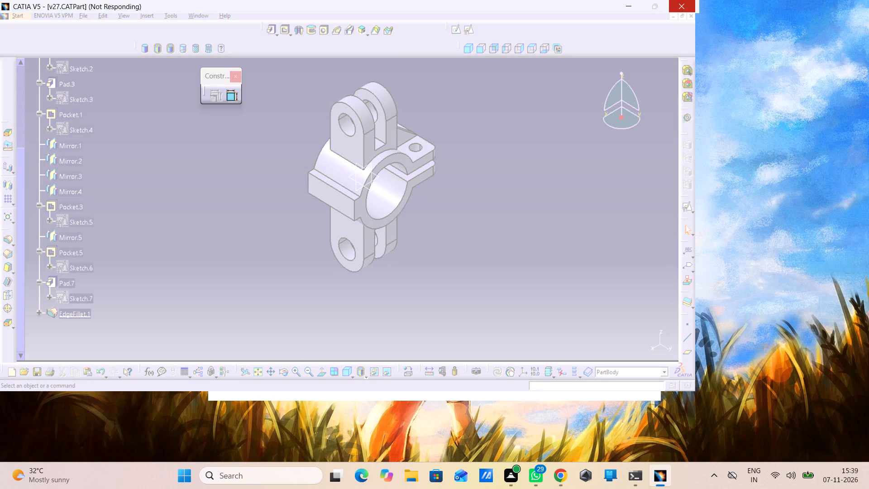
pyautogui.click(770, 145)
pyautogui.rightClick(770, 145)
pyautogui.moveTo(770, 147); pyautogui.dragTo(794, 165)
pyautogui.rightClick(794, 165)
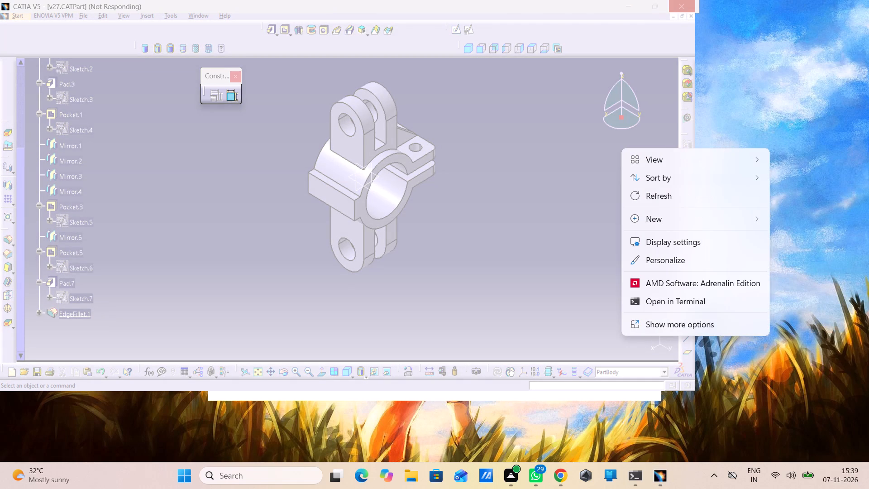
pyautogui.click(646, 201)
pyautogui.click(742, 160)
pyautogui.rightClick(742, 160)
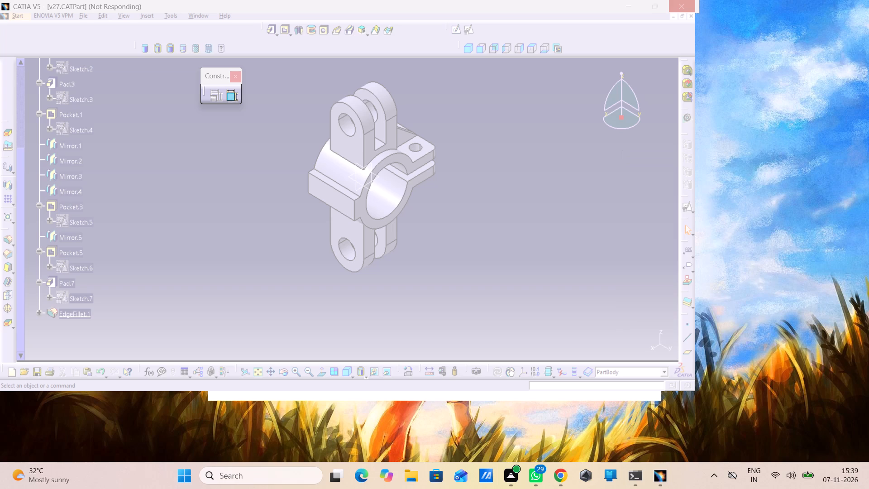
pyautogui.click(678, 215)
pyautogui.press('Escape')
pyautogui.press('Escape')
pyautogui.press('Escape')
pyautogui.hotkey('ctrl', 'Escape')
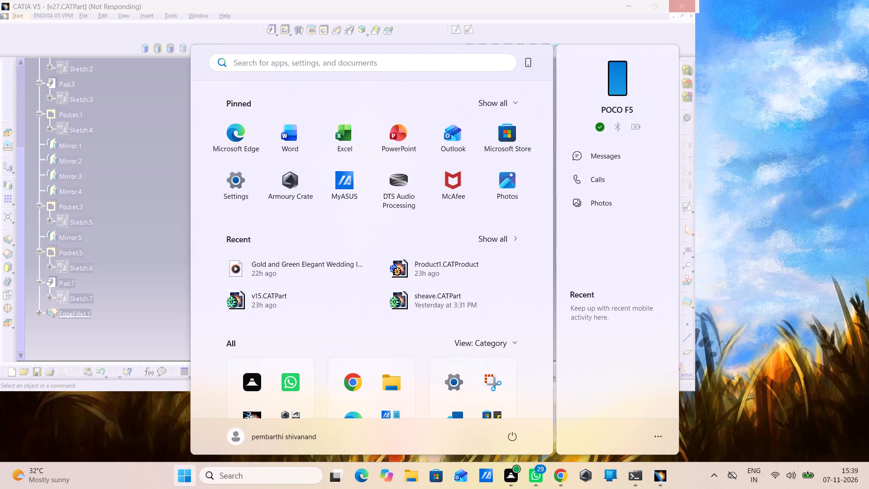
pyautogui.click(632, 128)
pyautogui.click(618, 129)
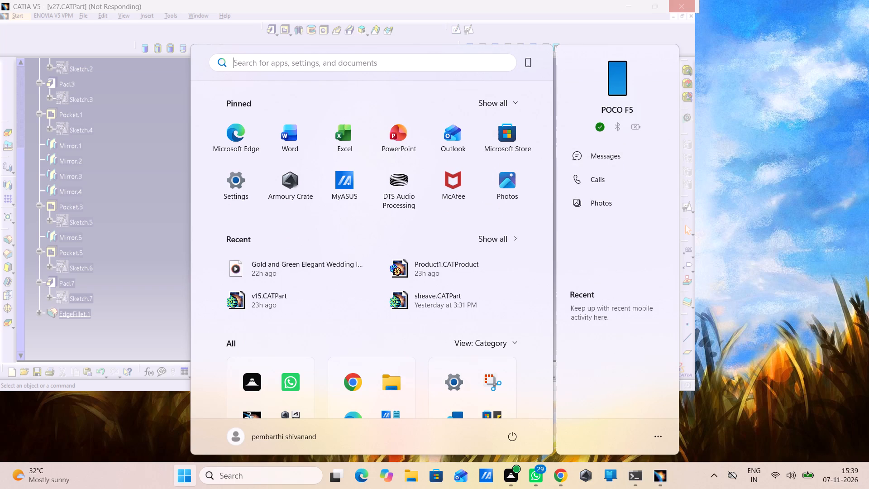
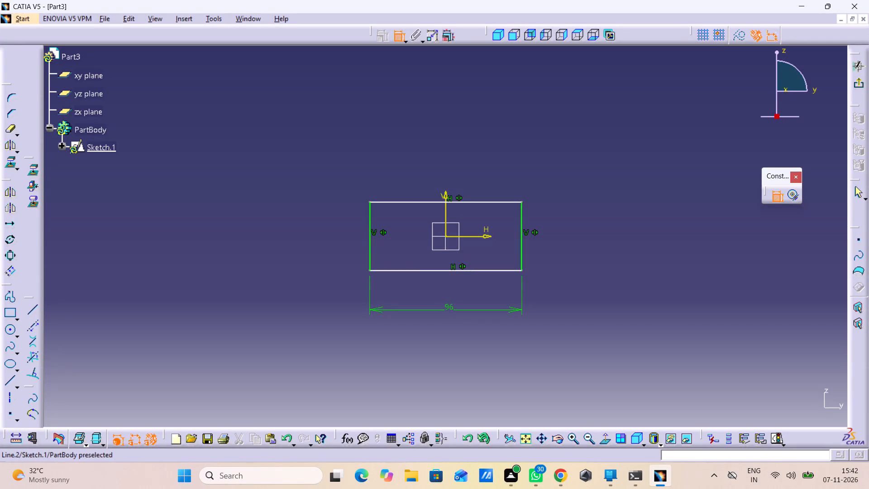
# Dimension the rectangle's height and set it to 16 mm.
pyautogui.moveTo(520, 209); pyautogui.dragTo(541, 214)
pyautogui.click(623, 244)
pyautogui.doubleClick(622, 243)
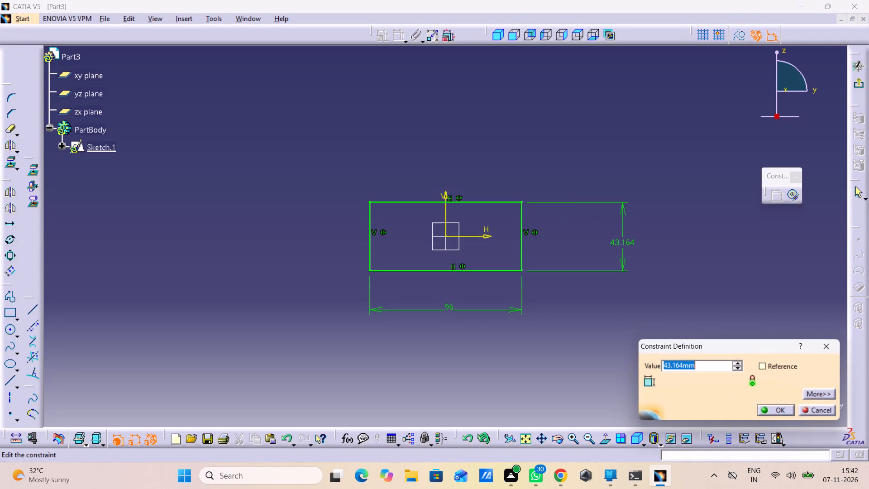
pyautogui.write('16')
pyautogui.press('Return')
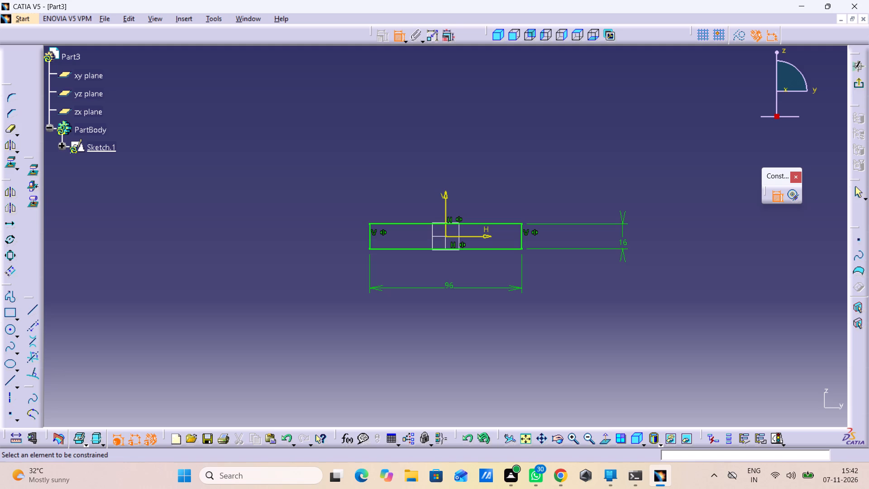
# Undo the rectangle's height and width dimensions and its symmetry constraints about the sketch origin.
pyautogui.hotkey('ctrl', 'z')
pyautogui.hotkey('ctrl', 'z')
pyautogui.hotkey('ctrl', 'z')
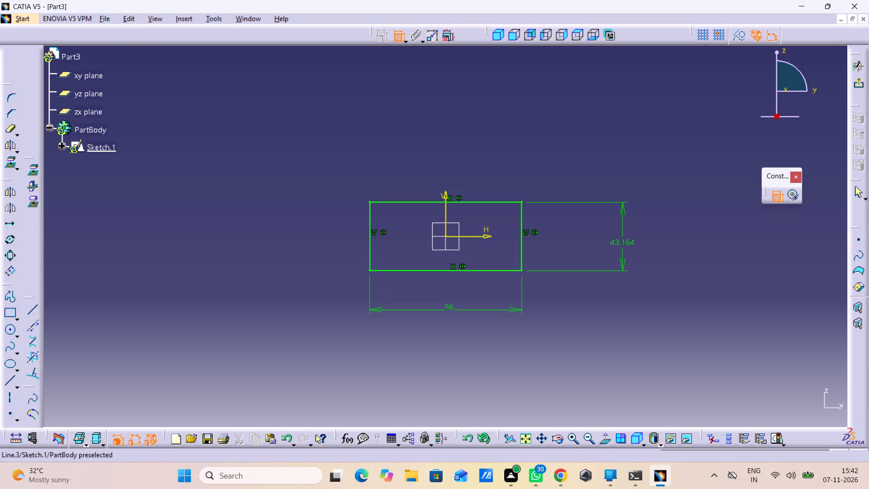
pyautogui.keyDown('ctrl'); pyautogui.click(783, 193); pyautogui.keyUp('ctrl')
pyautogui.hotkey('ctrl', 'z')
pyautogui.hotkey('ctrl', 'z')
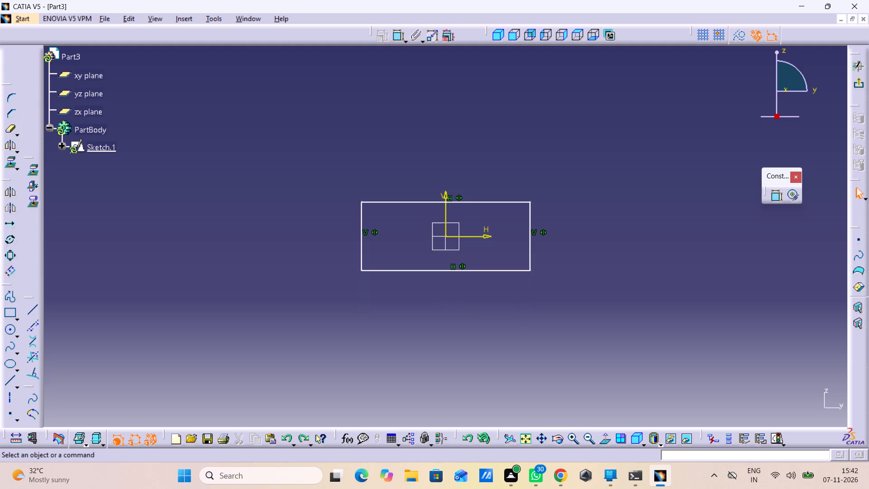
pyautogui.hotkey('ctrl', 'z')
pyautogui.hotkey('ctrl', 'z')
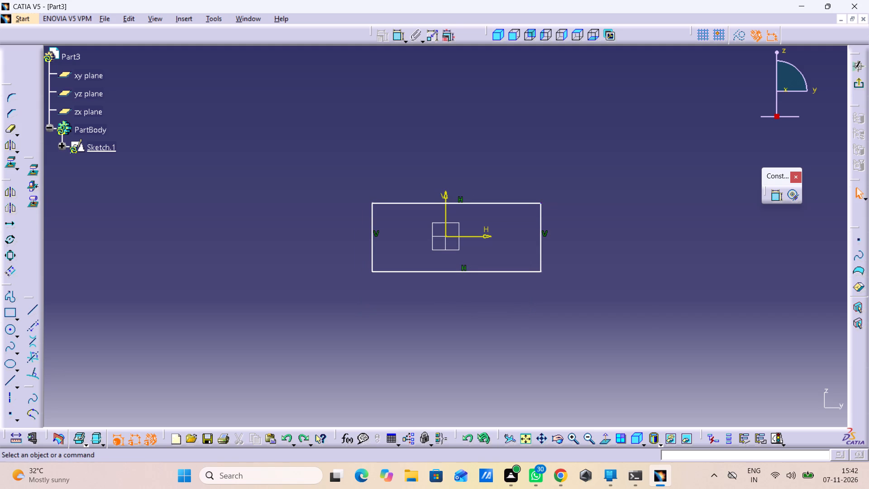
# Delete the rectangle's upper and lower horizontal lines from the sketch.
pyautogui.rightClick(540, 203)
pyautogui.click(507, 228)
pyautogui.rightClick(502, 201)
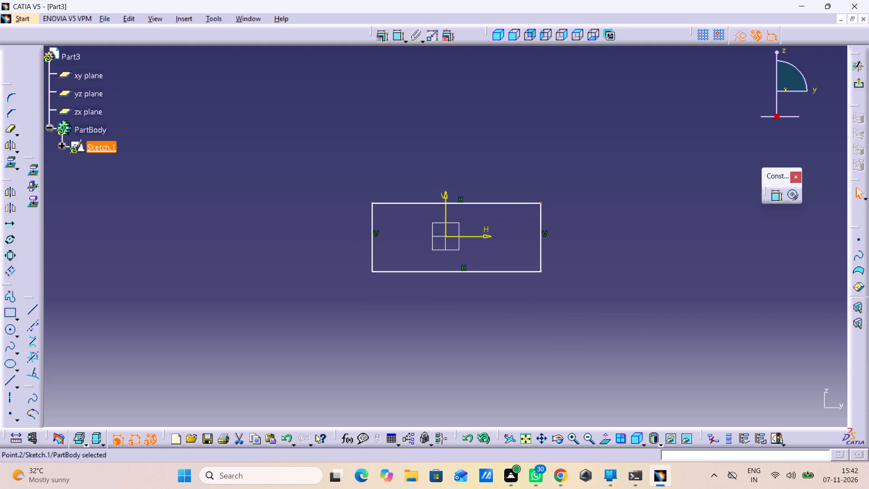
pyautogui.rightClick(503, 202)
pyautogui.click(544, 359)
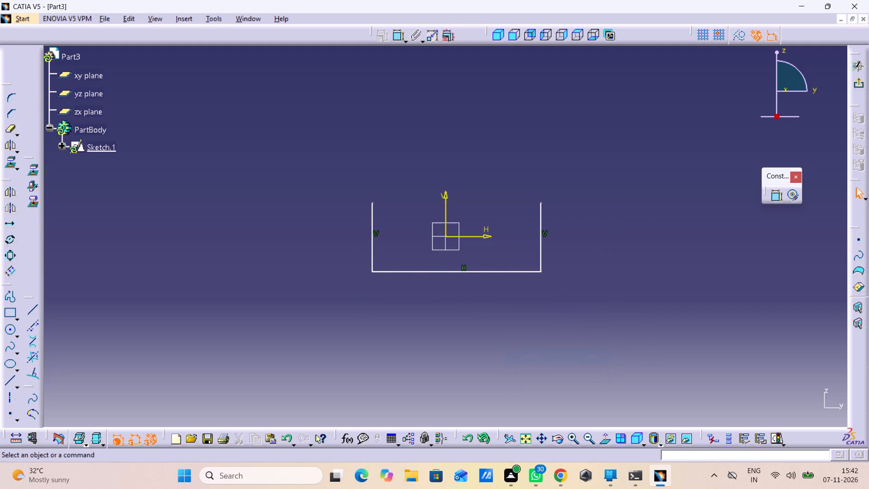
pyautogui.moveTo(571, 205); pyautogui.dragTo(452, 355)
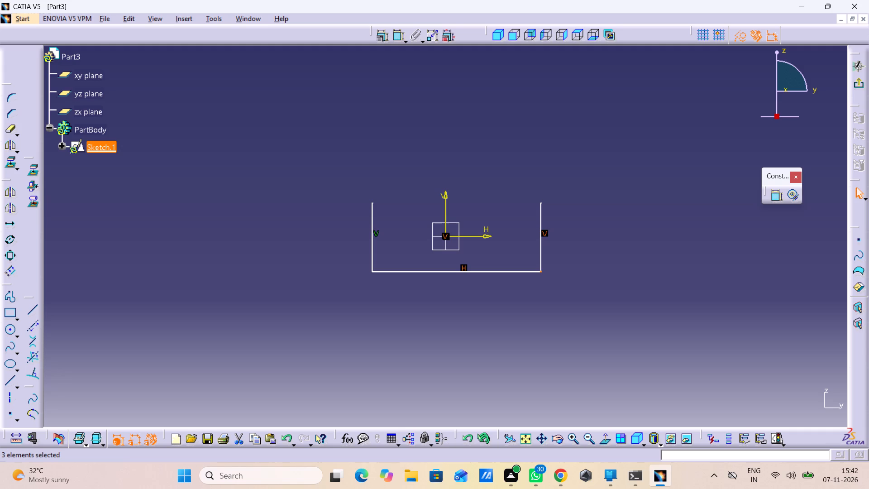
pyautogui.rightClick(487, 284)
pyautogui.rightClick(490, 273)
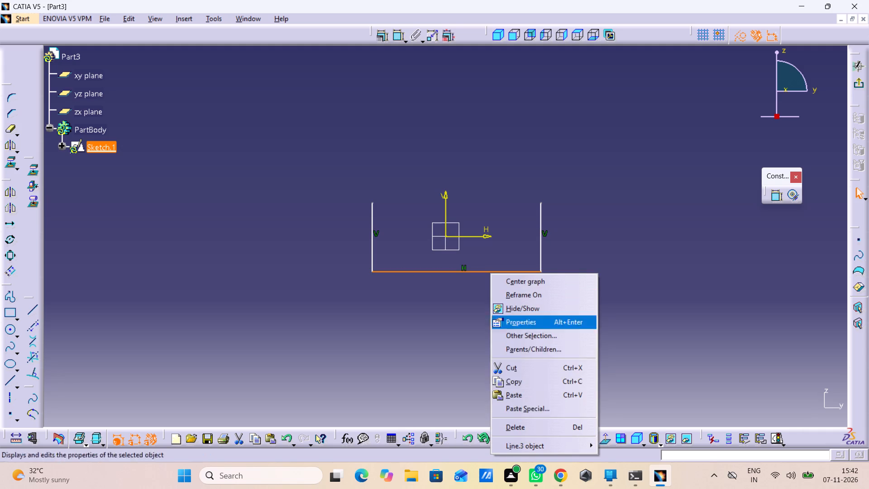
pyautogui.click(538, 427)
# Delete the two remaining vertical lines of the old rectangle, emptying the sketch.
pyautogui.moveTo(558, 201); pyautogui.dragTo(537, 246)
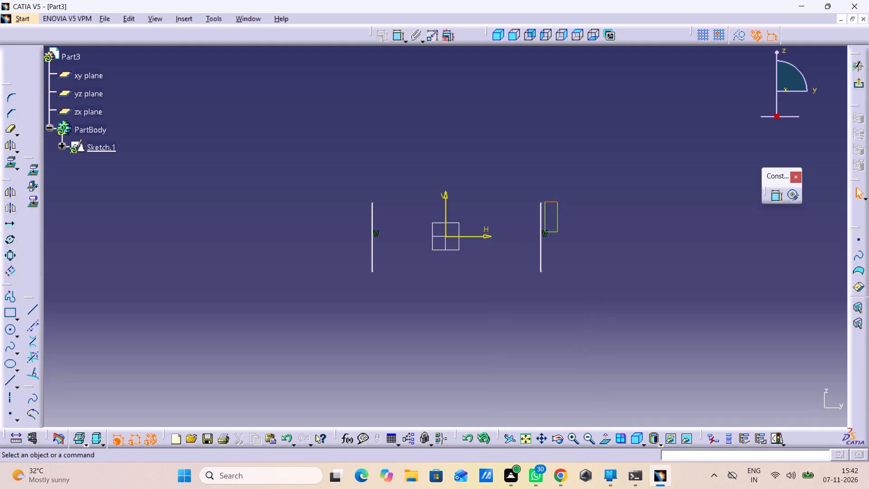
pyautogui.moveTo(537, 246); pyautogui.dragTo(514, 292)
pyautogui.rightClick(518, 278)
pyautogui.rightClick(546, 236)
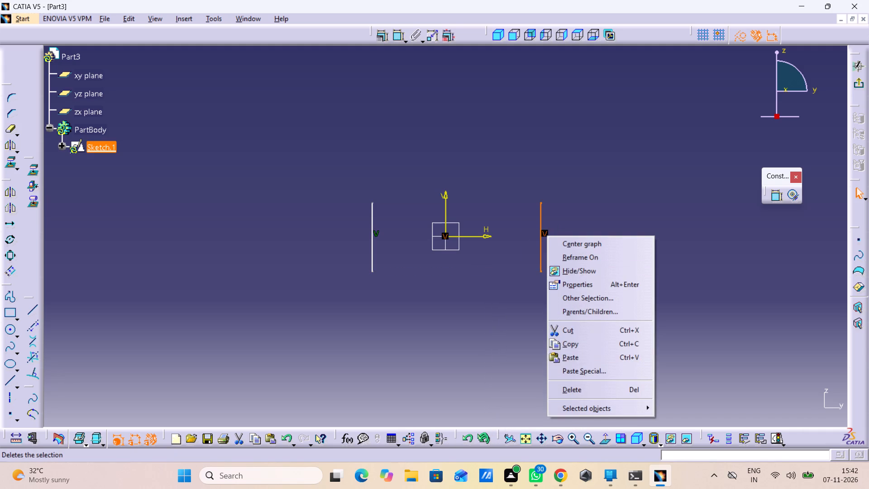
pyautogui.click(572, 390)
pyautogui.moveTo(399, 192); pyautogui.dragTo(291, 303)
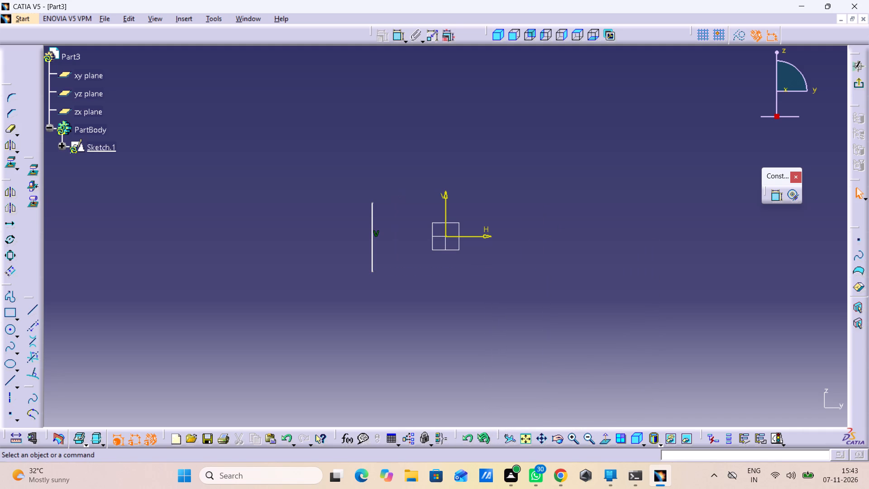
pyautogui.rightClick(377, 238)
pyautogui.rightClick(378, 235)
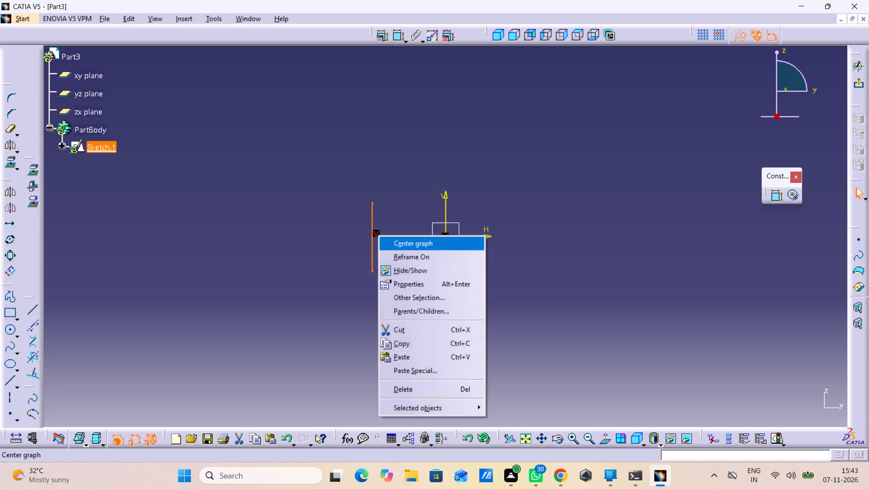
pyautogui.click(432, 392)
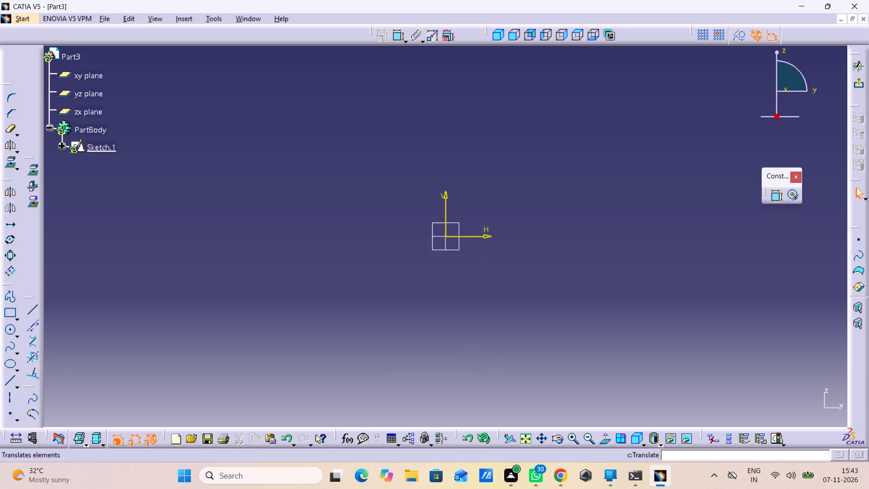
# Sketch a U-shaped profile with a left side about 37 mm high, a base about 107 mm long and a right side about 20 mm high.
pyautogui.doubleClick(10, 297)
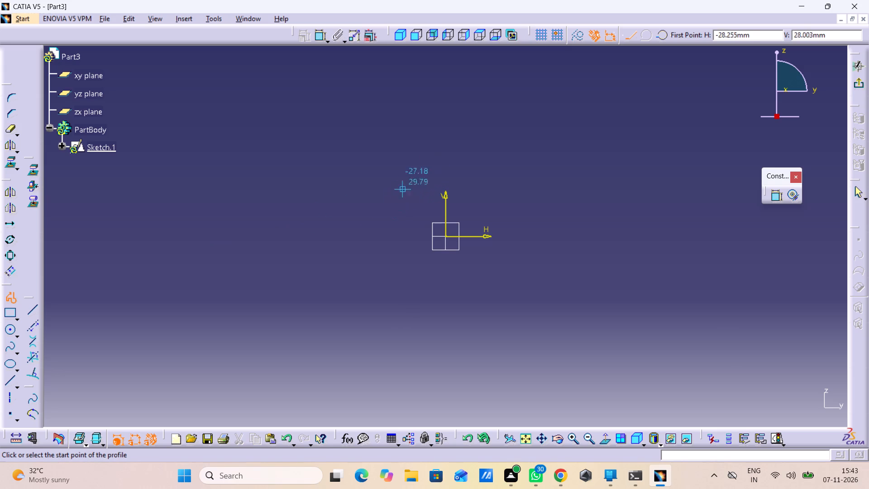
pyautogui.click(395, 223)
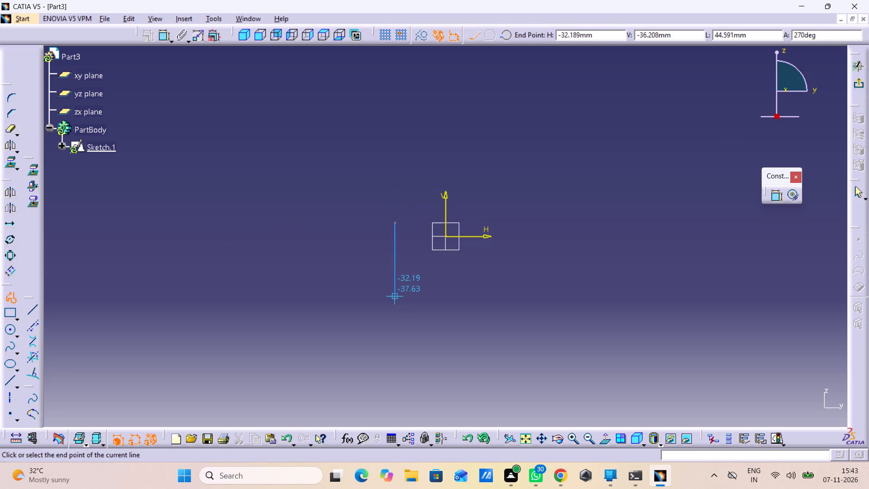
pyautogui.click(394, 282)
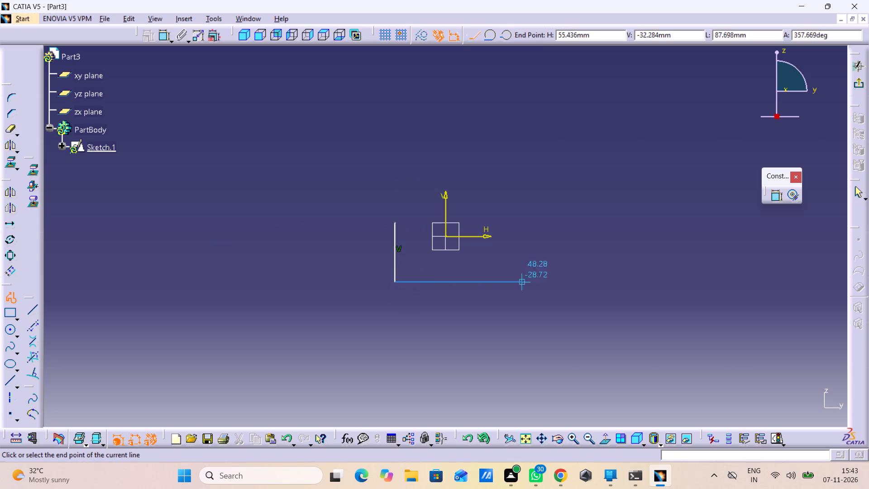
pyautogui.click(565, 284)
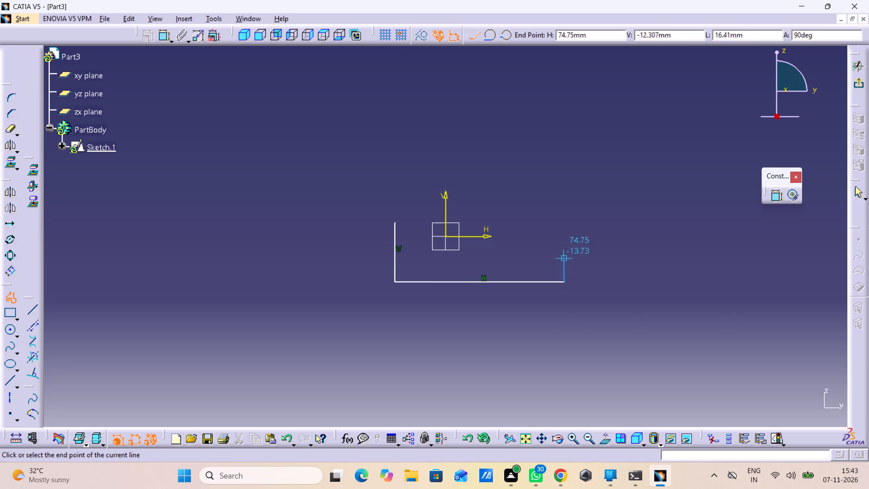
pyautogui.click(564, 251)
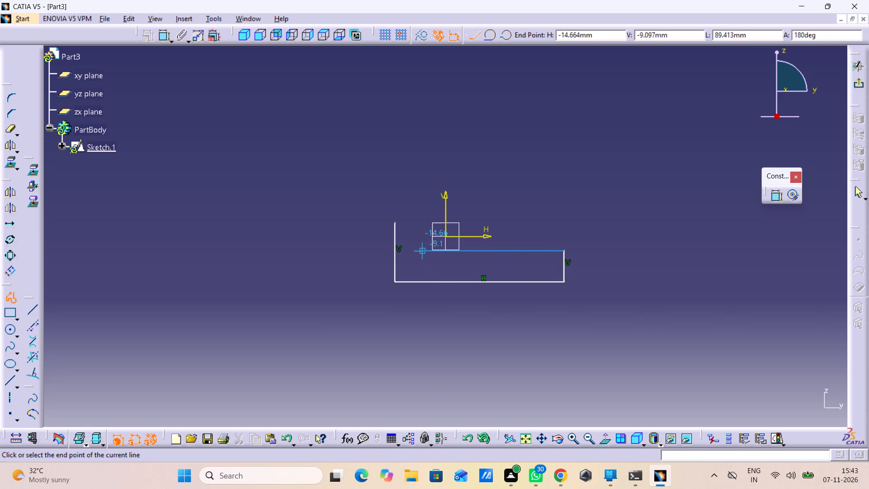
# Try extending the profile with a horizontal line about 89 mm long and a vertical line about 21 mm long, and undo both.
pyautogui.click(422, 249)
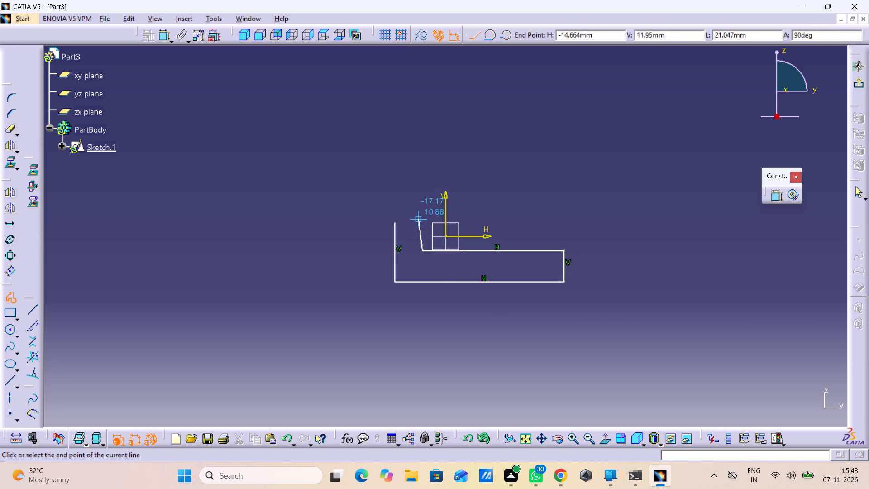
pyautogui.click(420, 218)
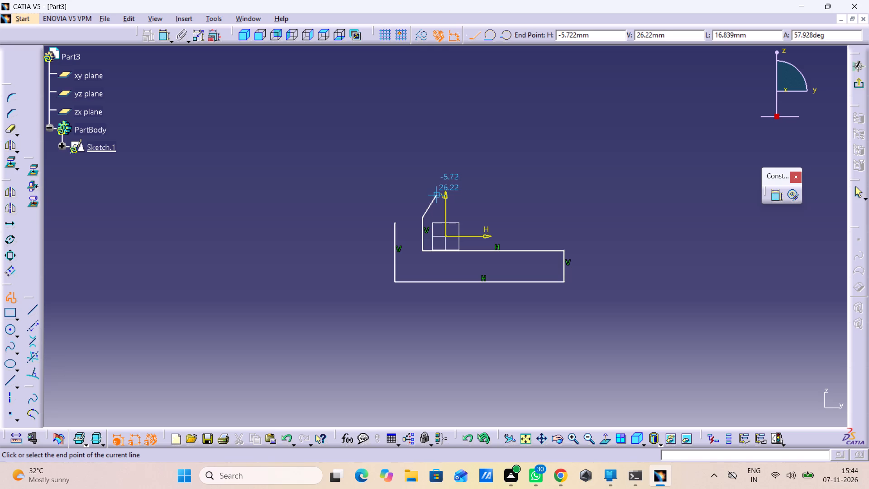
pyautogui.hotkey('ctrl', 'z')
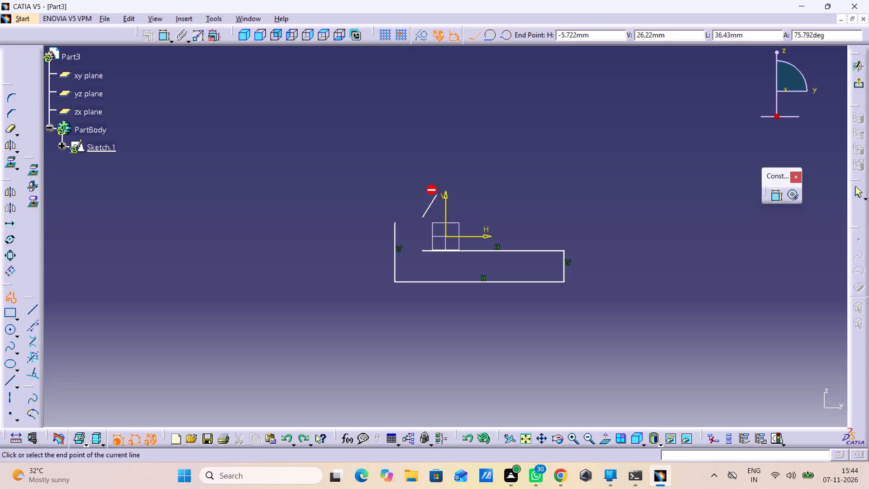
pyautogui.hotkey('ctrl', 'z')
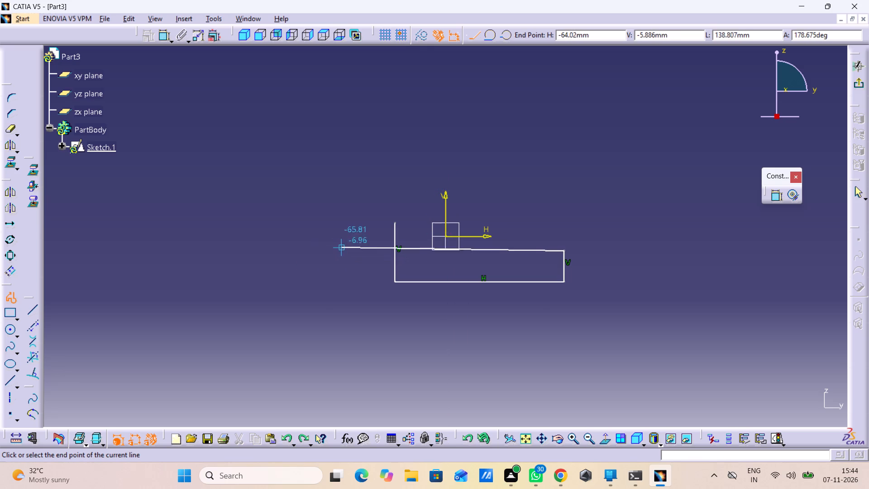
# Draw the profile's upper edge about 107 mm long, from the right side's top to the left vertical line, and end the profile.
pyautogui.click(393, 249)
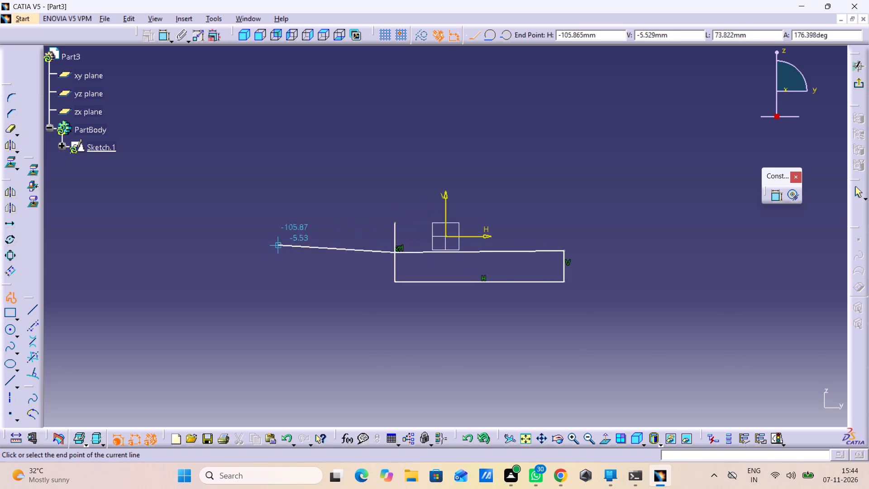
pyautogui.click(8, 289)
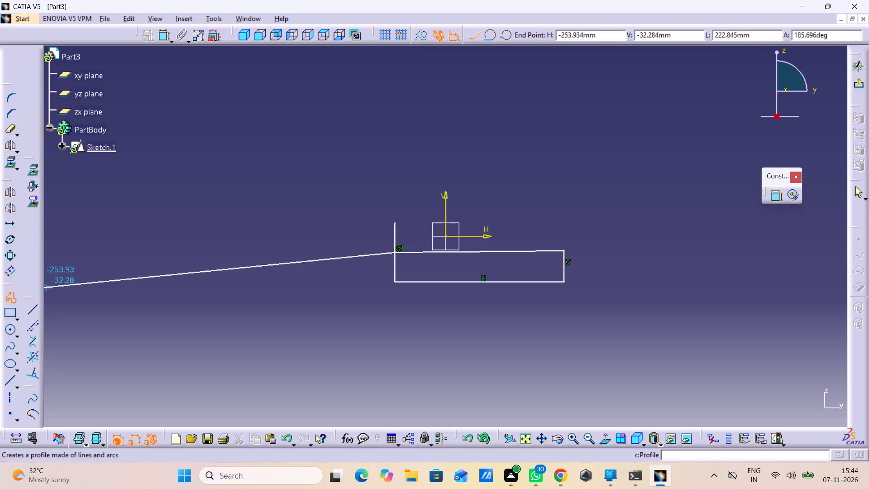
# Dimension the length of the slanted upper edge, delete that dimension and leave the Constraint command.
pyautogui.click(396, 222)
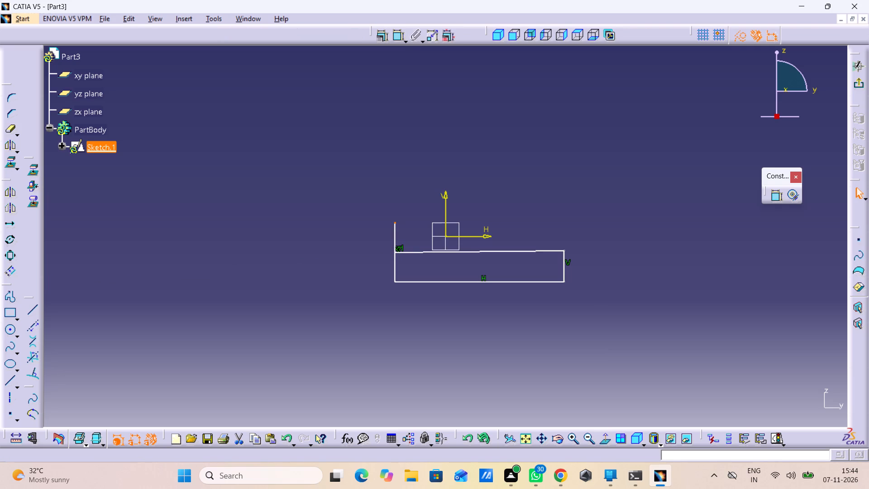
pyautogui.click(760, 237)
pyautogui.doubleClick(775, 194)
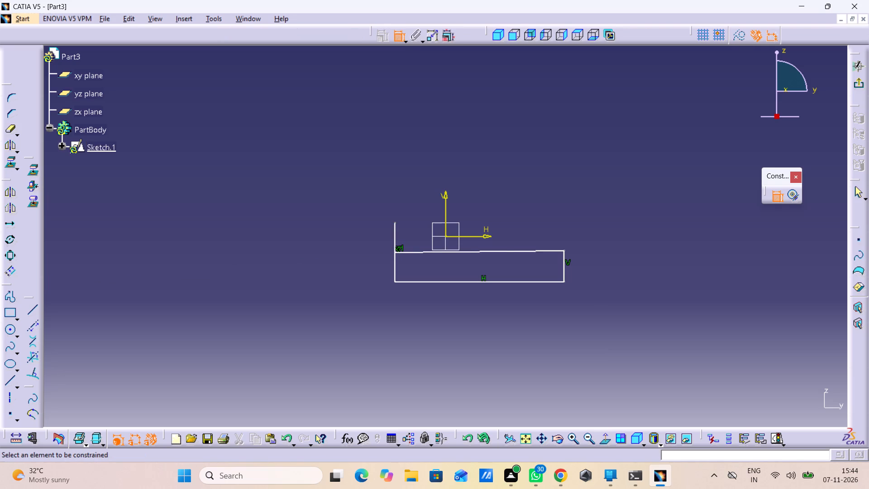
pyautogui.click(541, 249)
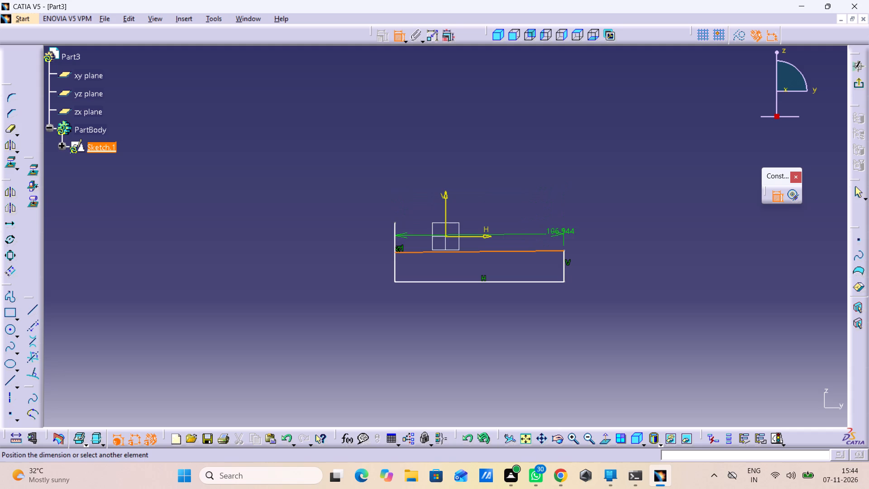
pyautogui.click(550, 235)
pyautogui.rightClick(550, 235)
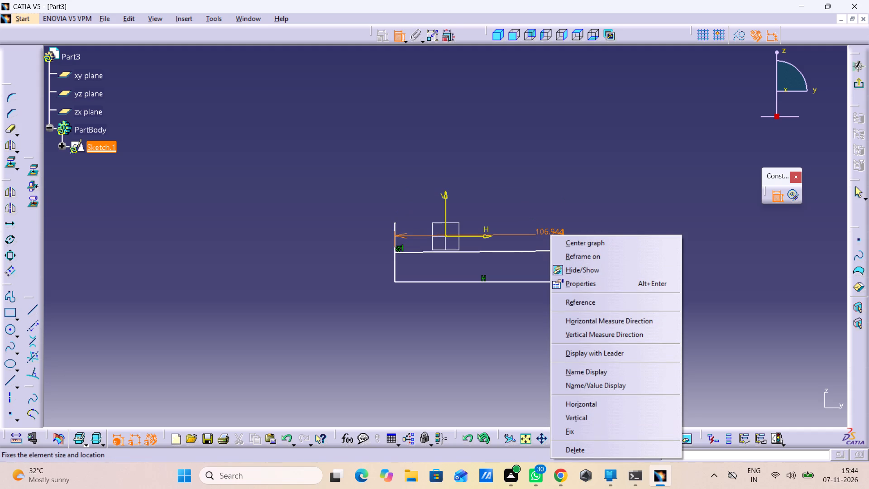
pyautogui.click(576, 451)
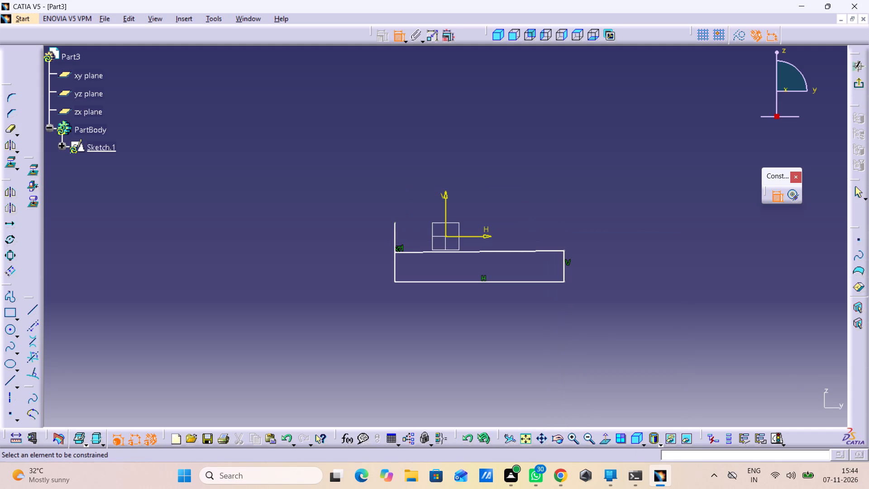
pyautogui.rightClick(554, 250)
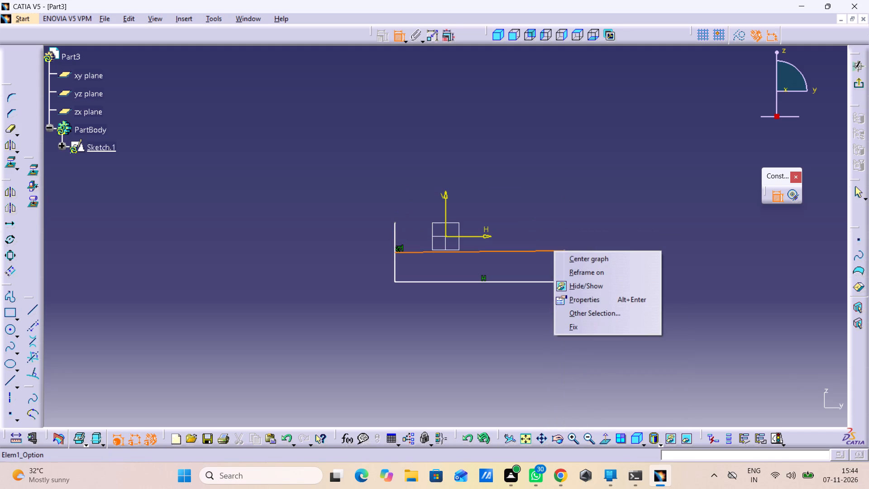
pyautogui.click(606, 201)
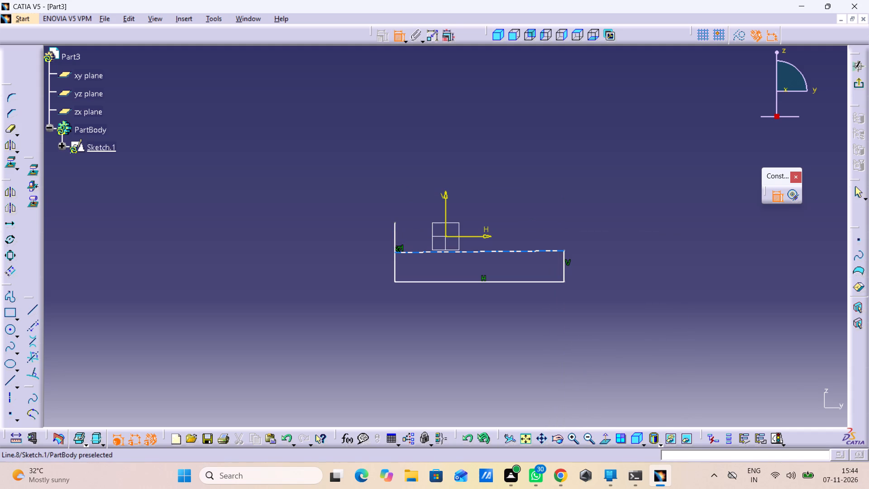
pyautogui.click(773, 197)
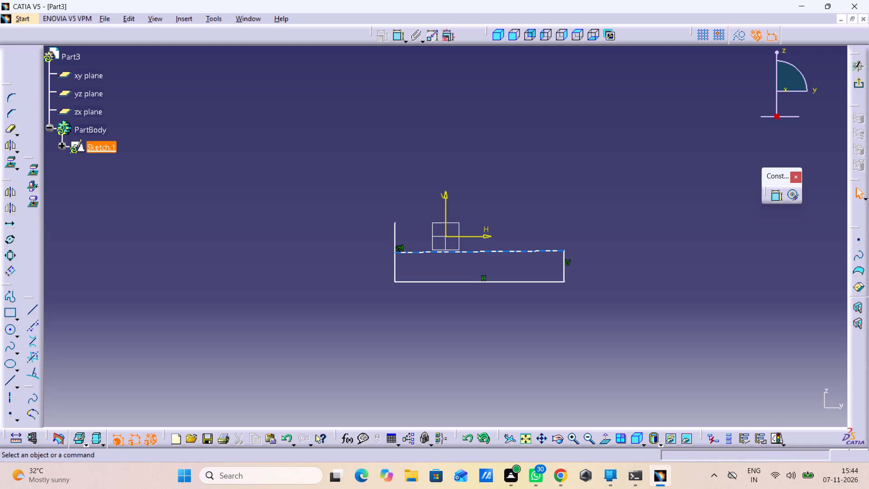
# Constrain the slanted upper edge of the profile as horizontal.
pyautogui.rightClick(523, 249)
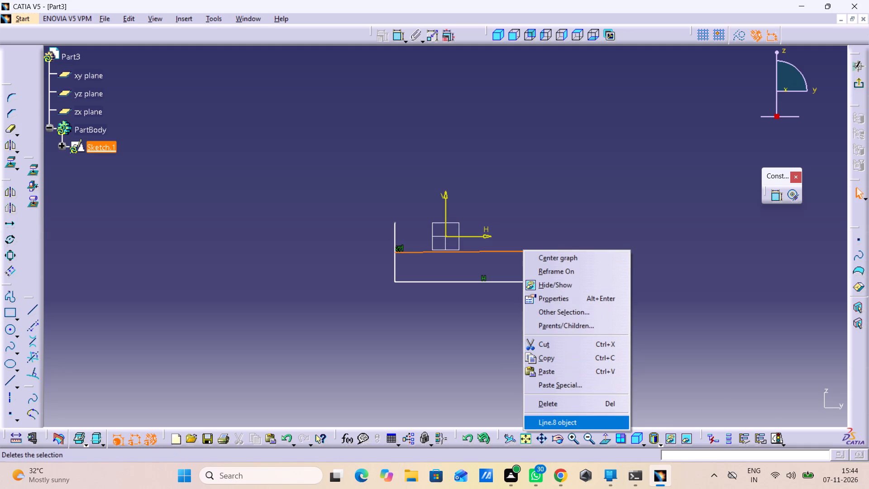
pyautogui.click(561, 419)
pyautogui.click(583, 420)
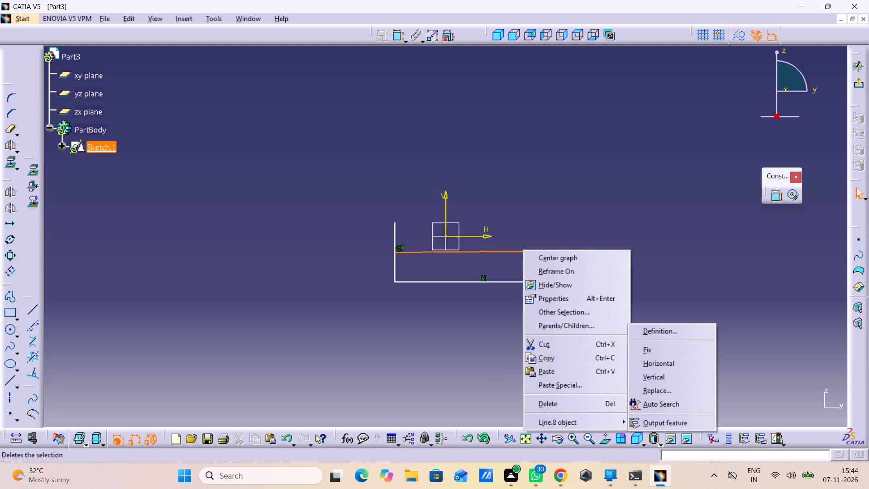
pyautogui.click(655, 366)
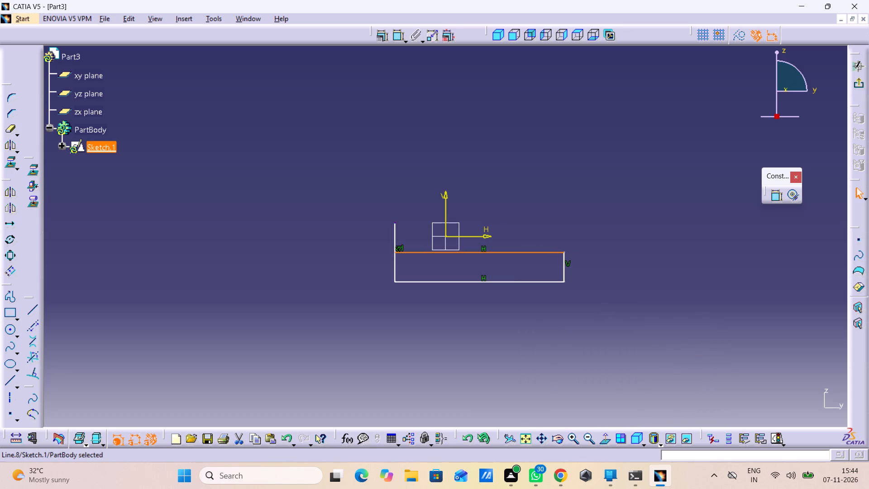
pyautogui.click(423, 210)
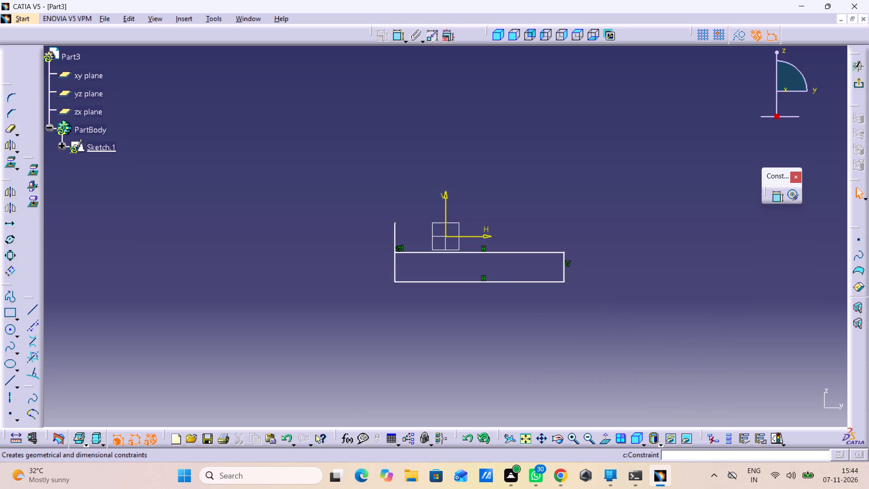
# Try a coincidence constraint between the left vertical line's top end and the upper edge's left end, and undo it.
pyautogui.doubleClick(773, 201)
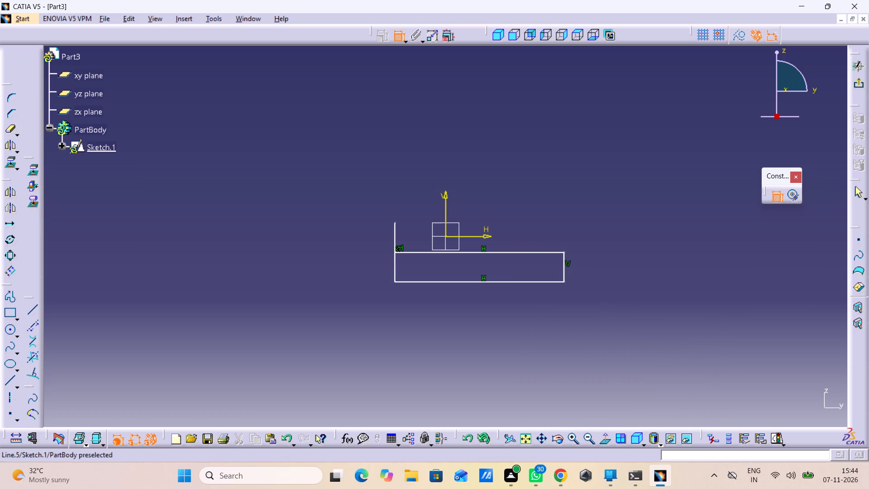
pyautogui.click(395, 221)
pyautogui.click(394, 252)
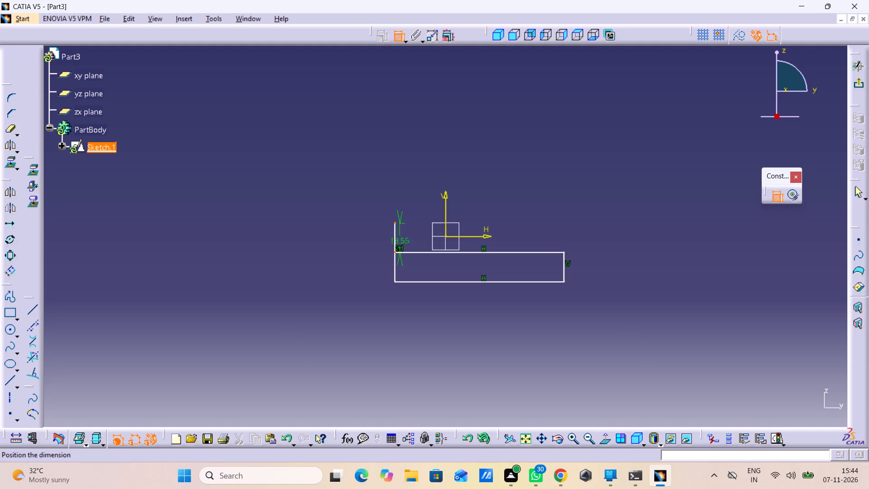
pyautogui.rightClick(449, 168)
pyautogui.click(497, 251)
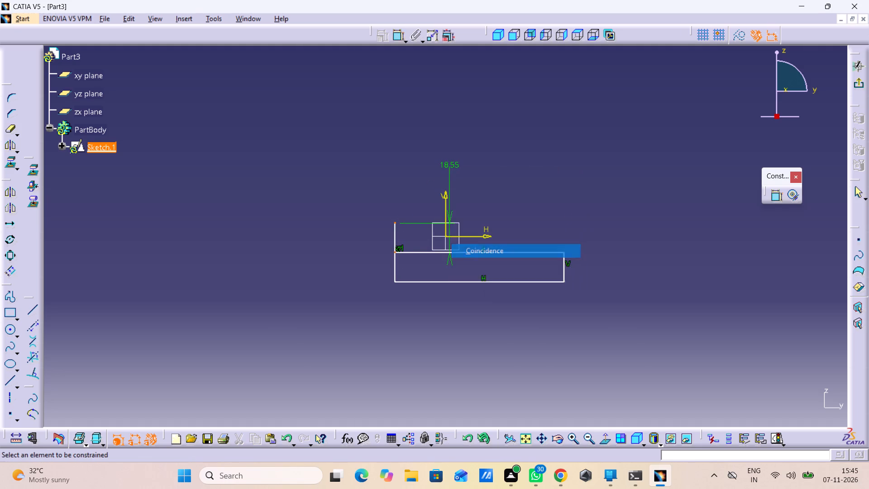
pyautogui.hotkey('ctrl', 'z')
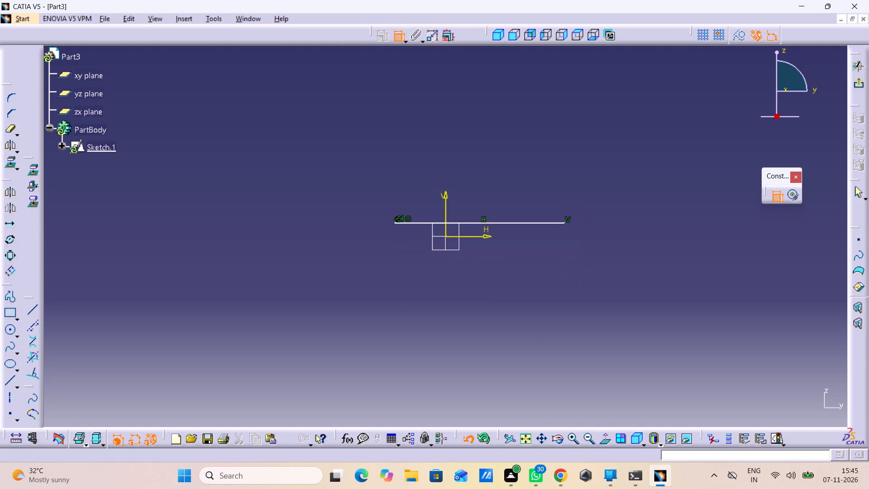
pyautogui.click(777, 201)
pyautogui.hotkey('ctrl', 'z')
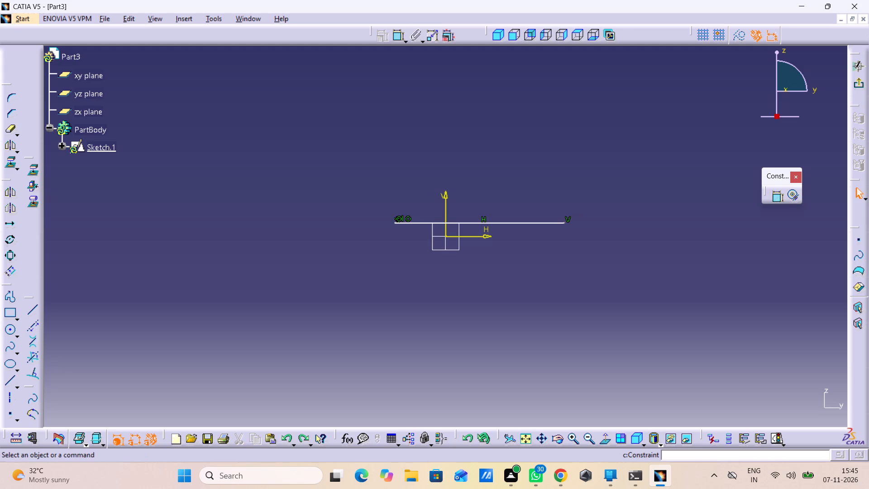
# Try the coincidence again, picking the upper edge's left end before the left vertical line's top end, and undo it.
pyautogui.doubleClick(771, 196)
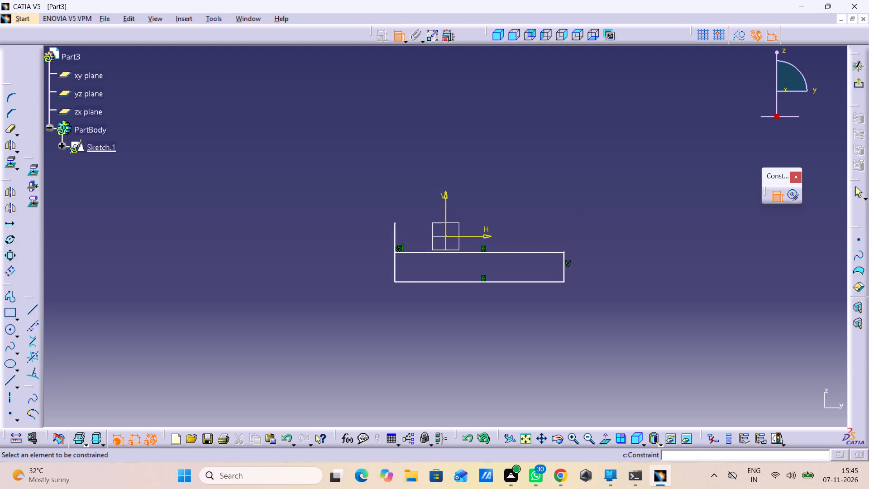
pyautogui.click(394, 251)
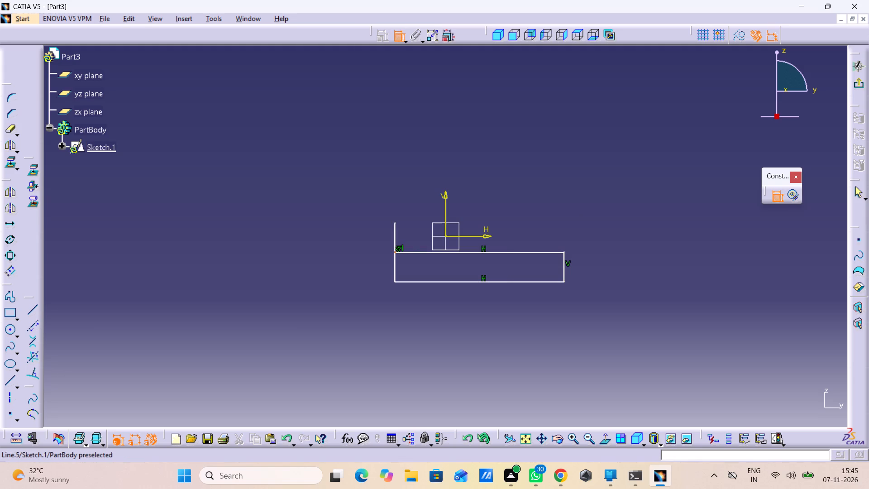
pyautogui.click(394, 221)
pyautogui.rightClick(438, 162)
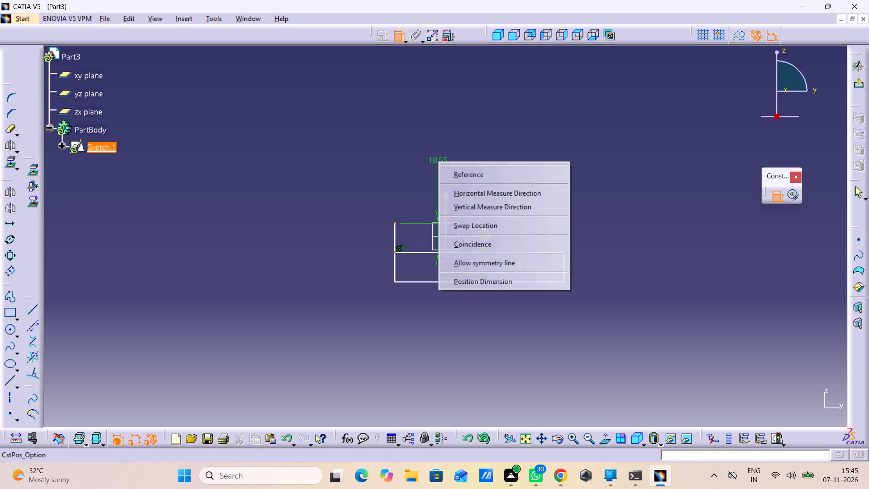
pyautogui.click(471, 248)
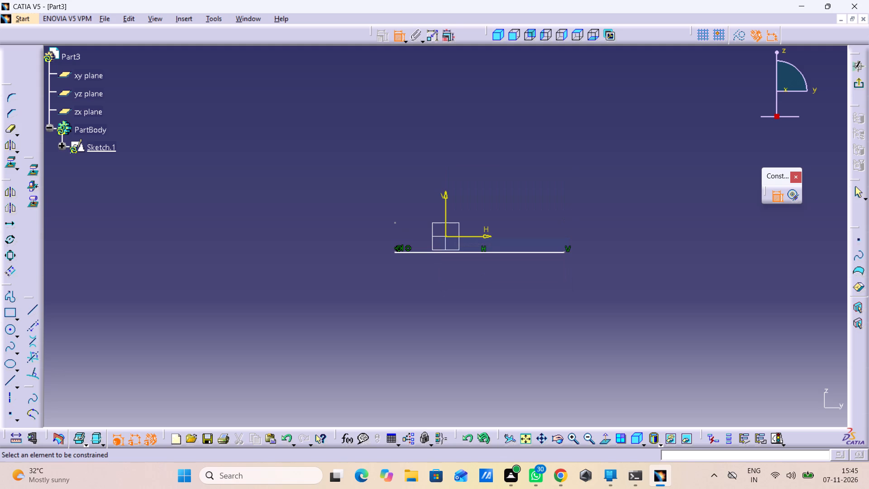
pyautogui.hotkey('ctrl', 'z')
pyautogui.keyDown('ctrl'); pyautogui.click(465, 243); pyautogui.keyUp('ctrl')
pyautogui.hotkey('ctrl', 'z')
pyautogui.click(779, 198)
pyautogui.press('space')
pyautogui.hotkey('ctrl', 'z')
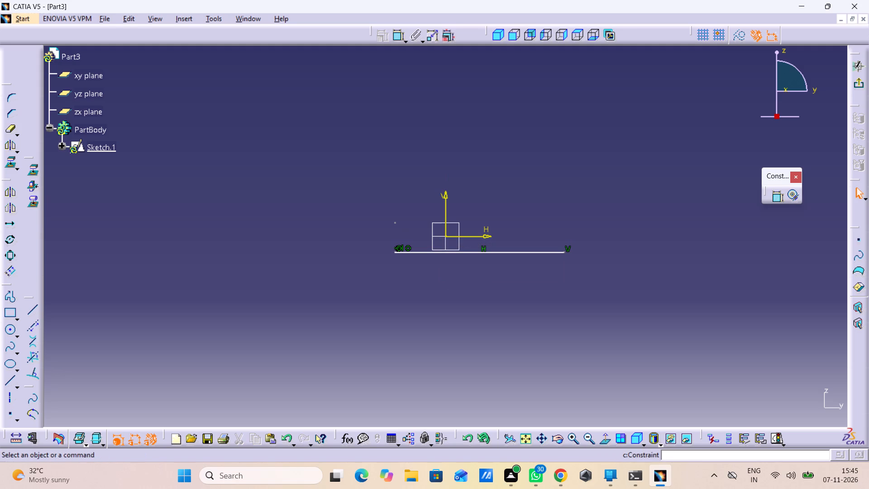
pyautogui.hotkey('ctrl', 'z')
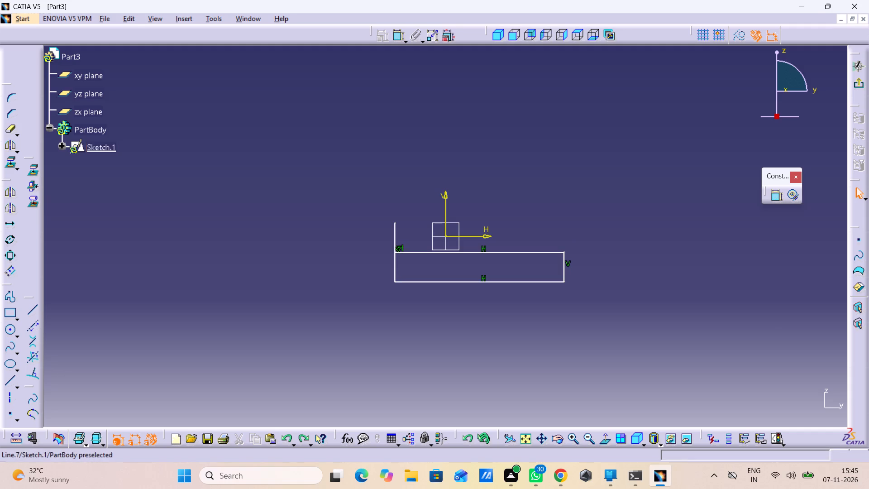
# Dimension the height of the profile's right side, placing the dimension outside the profile.
pyautogui.doubleClick(773, 198)
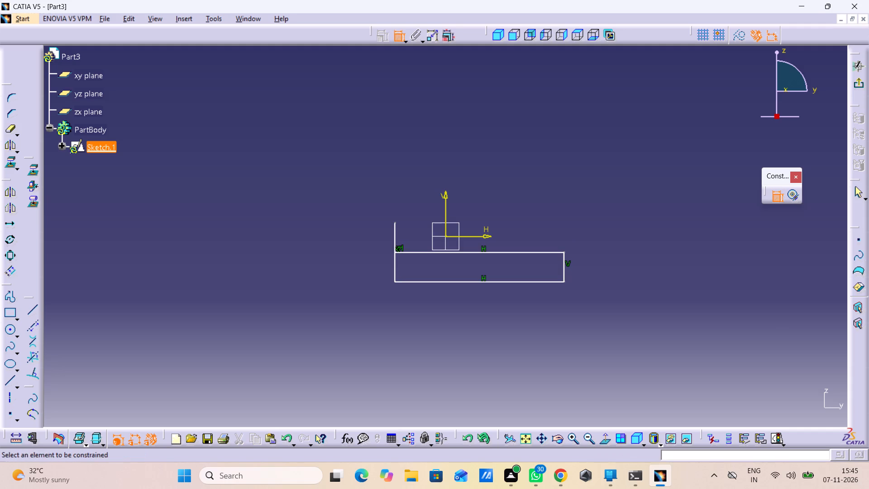
pyautogui.click(565, 262)
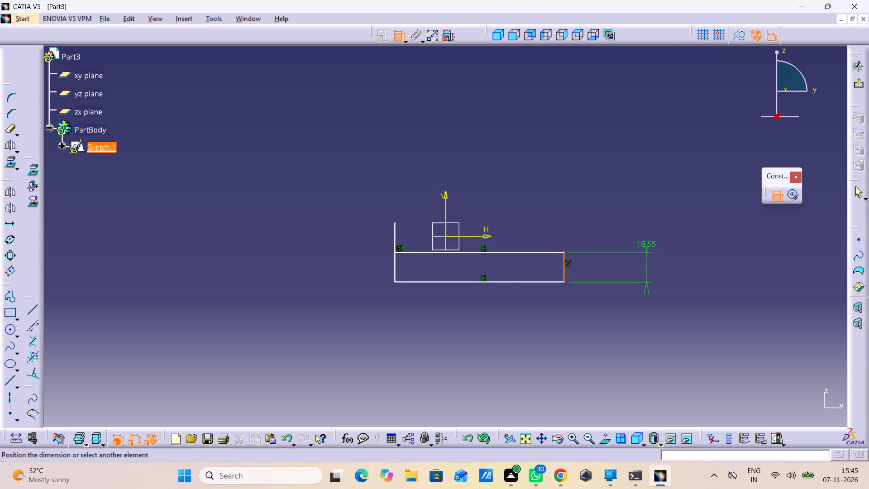
pyautogui.click(635, 226)
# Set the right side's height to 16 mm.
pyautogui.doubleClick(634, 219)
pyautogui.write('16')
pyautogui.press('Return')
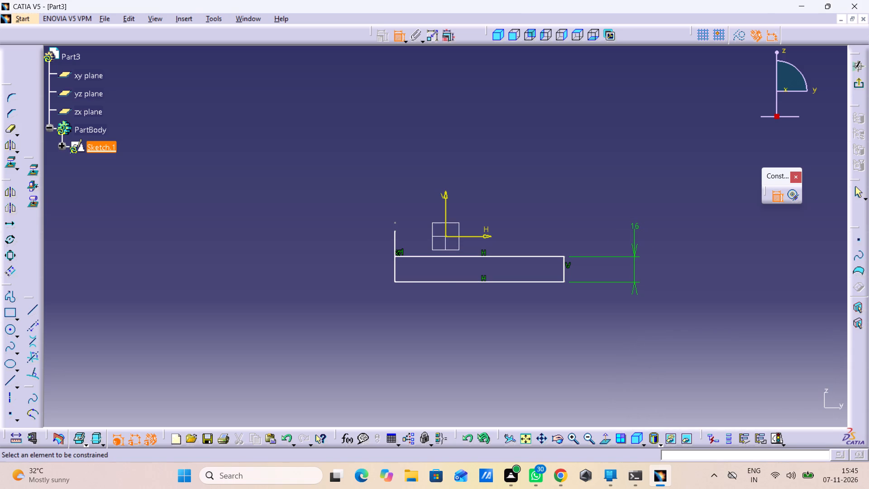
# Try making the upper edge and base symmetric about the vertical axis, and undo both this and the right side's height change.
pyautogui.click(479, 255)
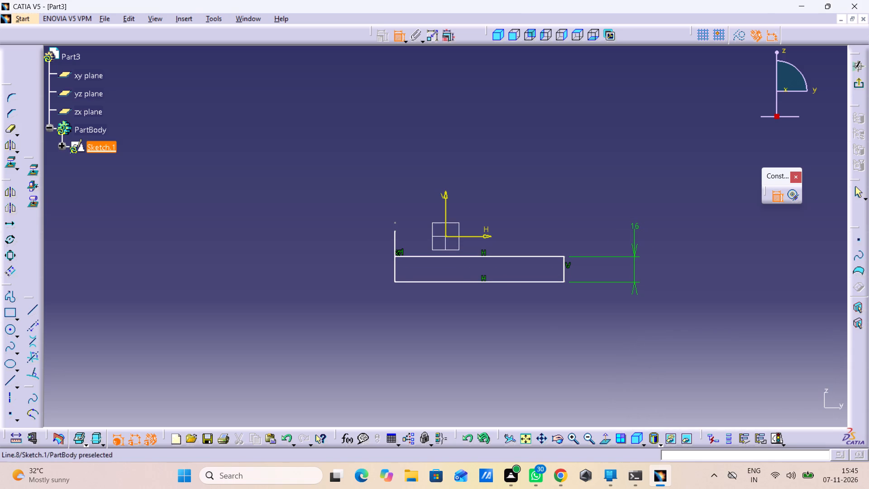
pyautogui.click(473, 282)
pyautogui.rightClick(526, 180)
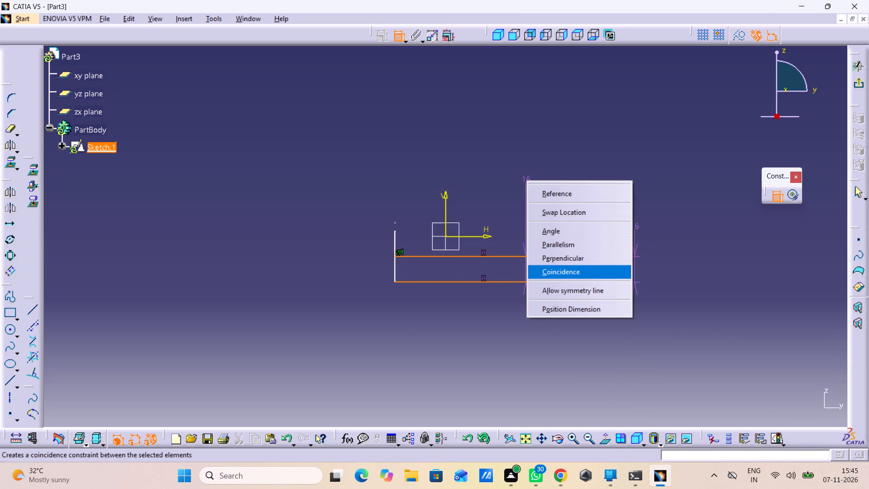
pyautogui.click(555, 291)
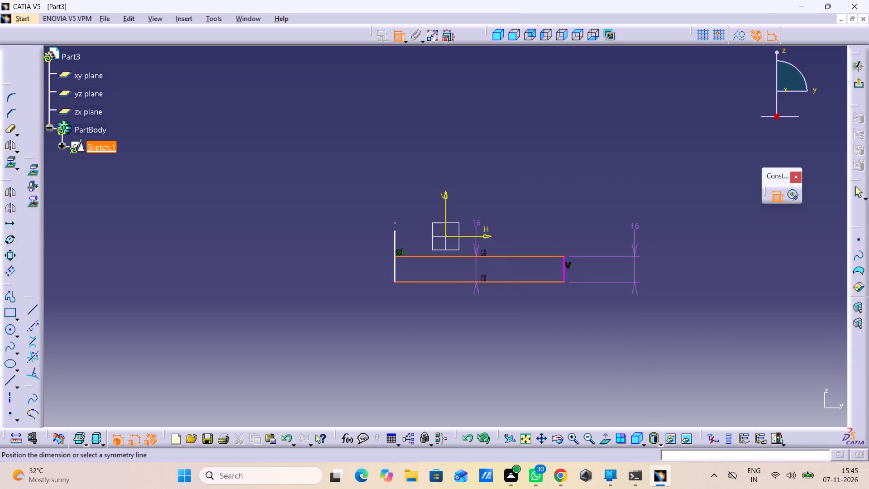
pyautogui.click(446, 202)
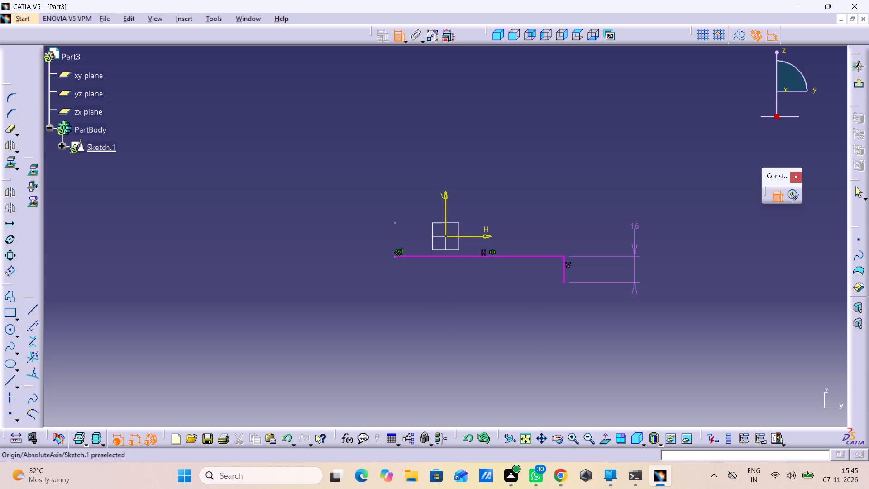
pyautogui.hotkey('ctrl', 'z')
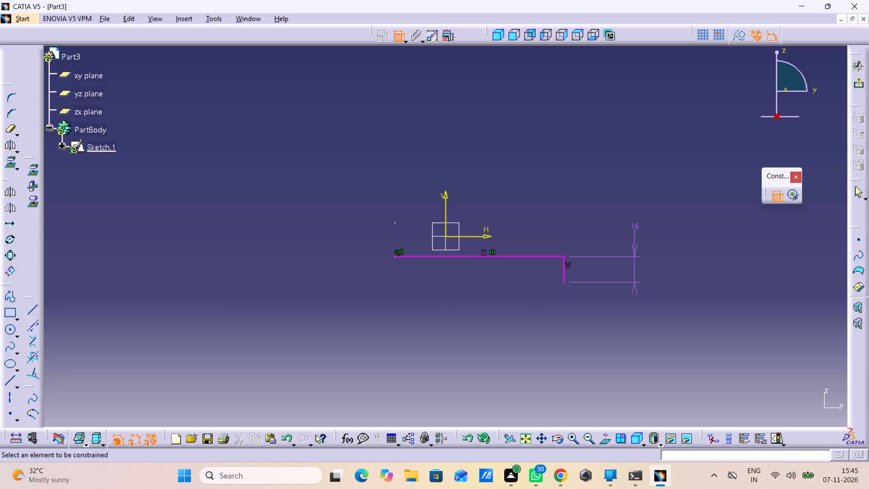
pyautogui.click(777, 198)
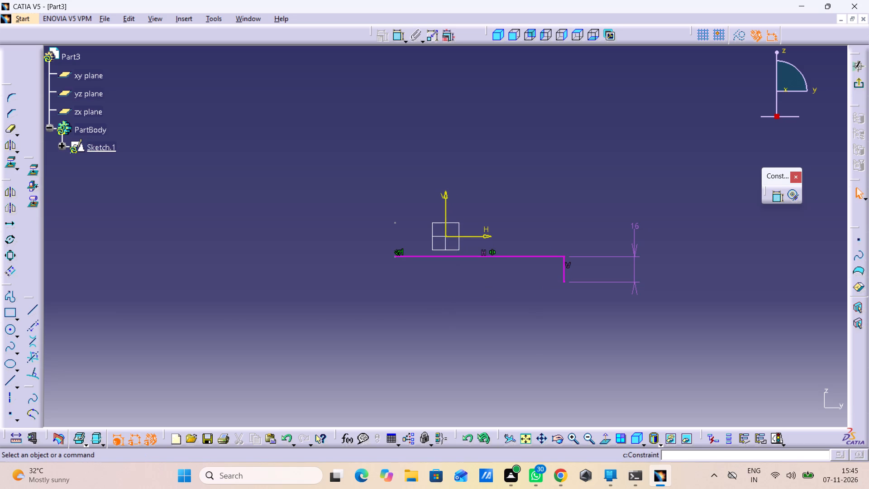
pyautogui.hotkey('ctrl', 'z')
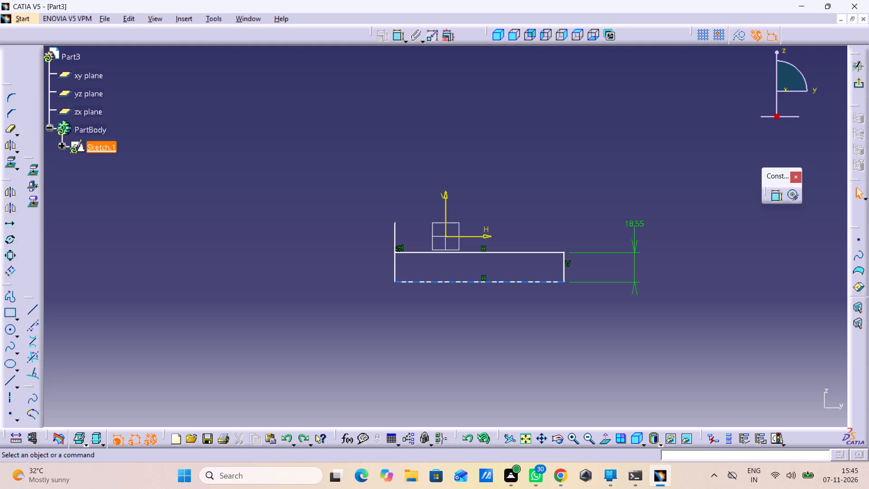
# Constrain the profile's upper edge and base as symmetric about the horizontal axis.
pyautogui.click(515, 252)
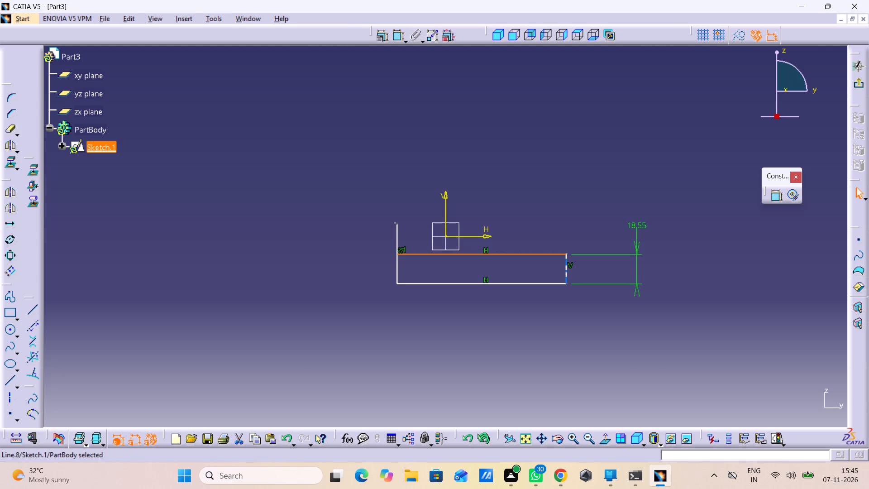
pyautogui.click(748, 204)
pyautogui.doubleClick(777, 192)
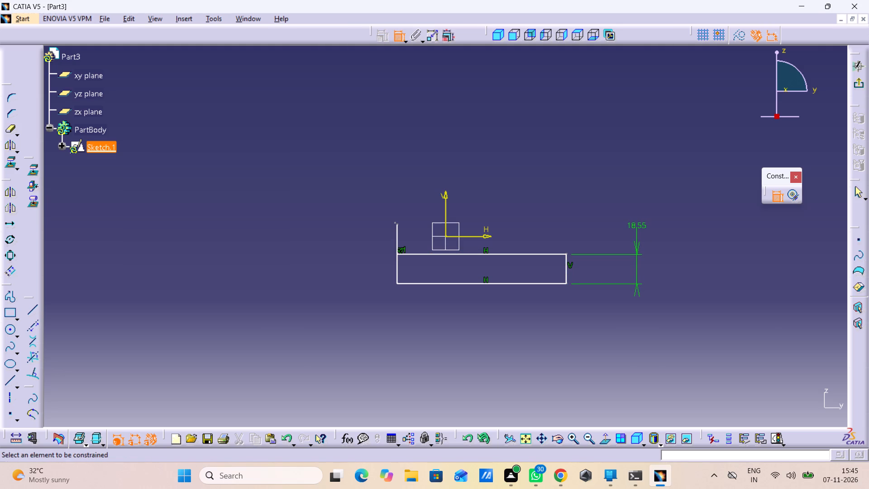
pyautogui.click(498, 251)
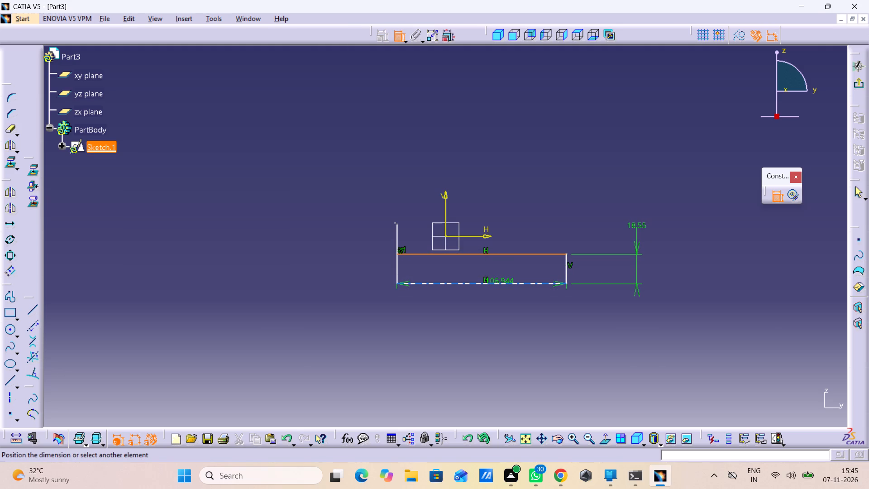
pyautogui.click(503, 281)
pyautogui.rightClick(547, 201)
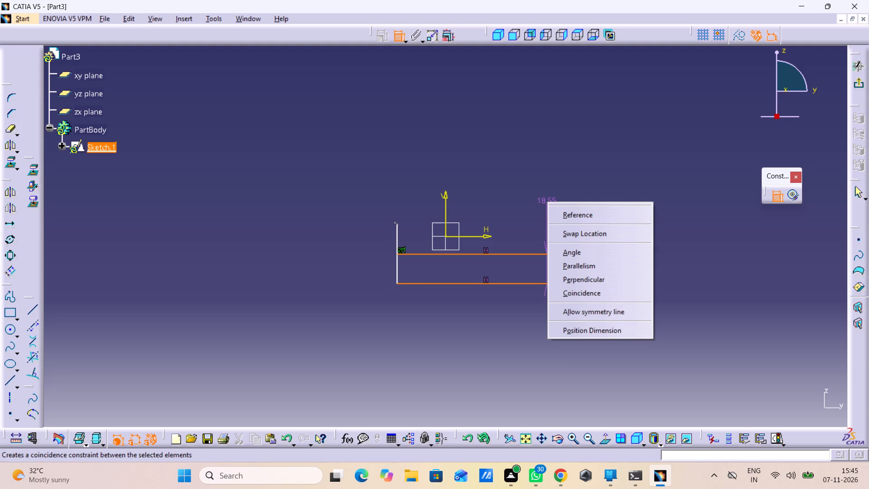
pyautogui.click(581, 313)
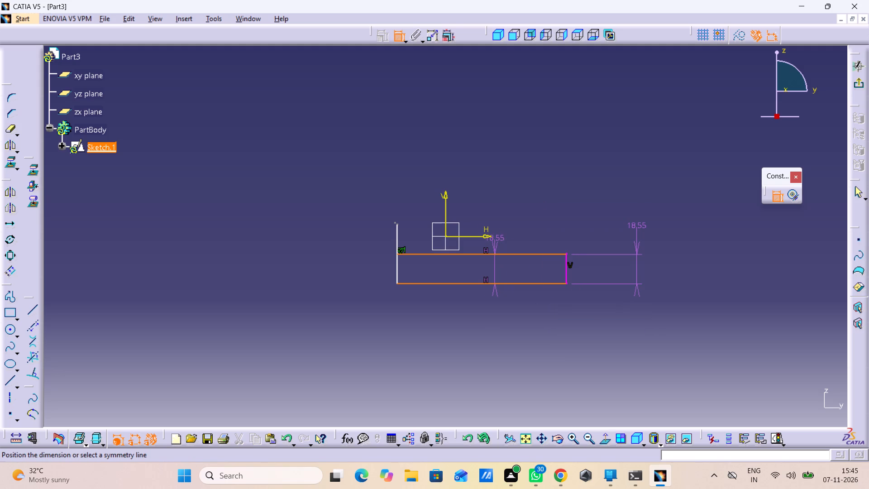
pyautogui.click(485, 235)
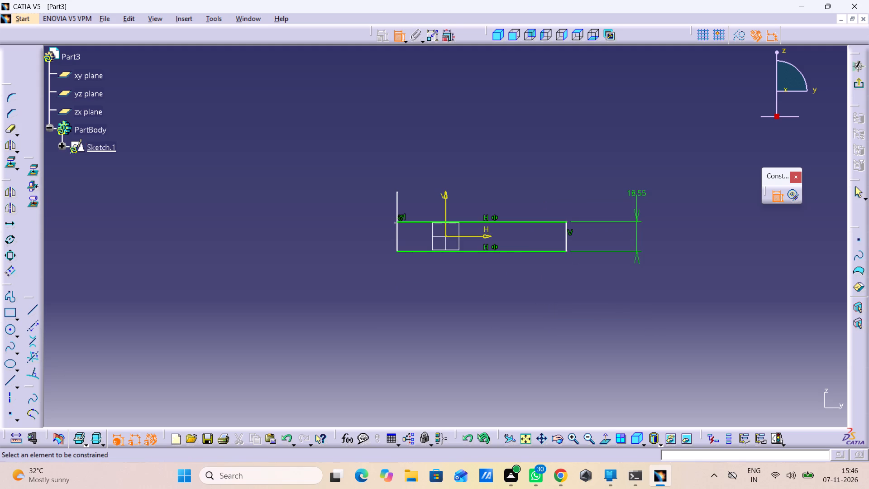
# Constrain the profile's right side and left vertical line as symmetric about the vertical axis.
pyautogui.click(565, 233)
pyautogui.moveTo(396, 230); pyautogui.dragTo(409, 230)
pyautogui.rightClick(499, 176)
pyautogui.click(530, 283)
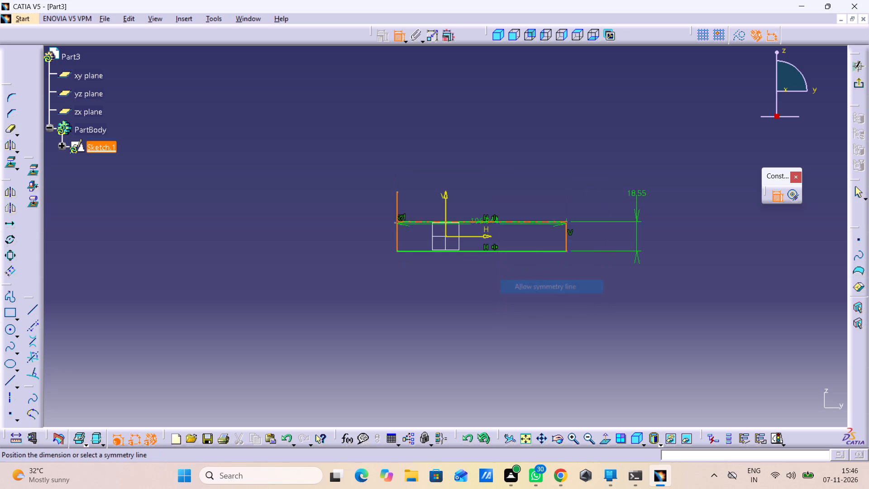
pyautogui.click(449, 200)
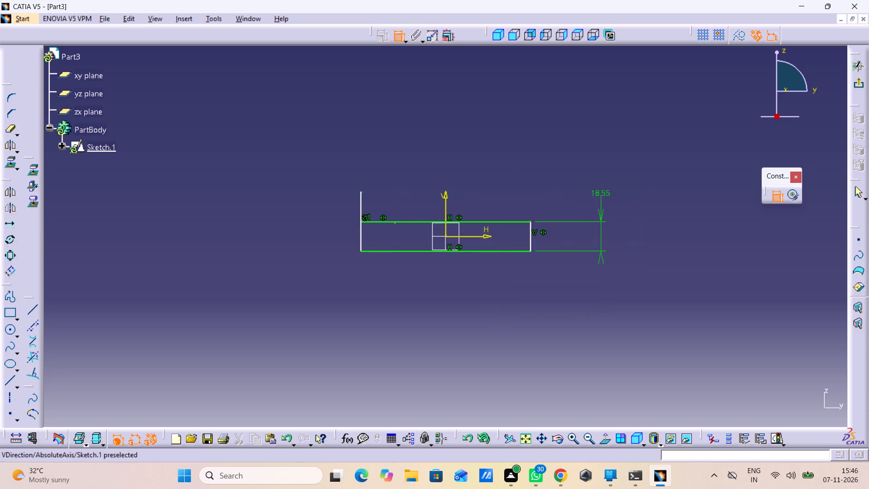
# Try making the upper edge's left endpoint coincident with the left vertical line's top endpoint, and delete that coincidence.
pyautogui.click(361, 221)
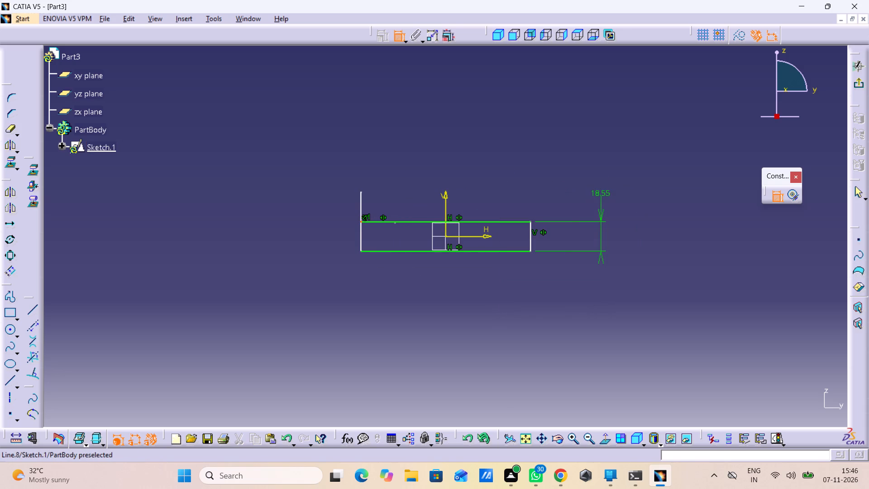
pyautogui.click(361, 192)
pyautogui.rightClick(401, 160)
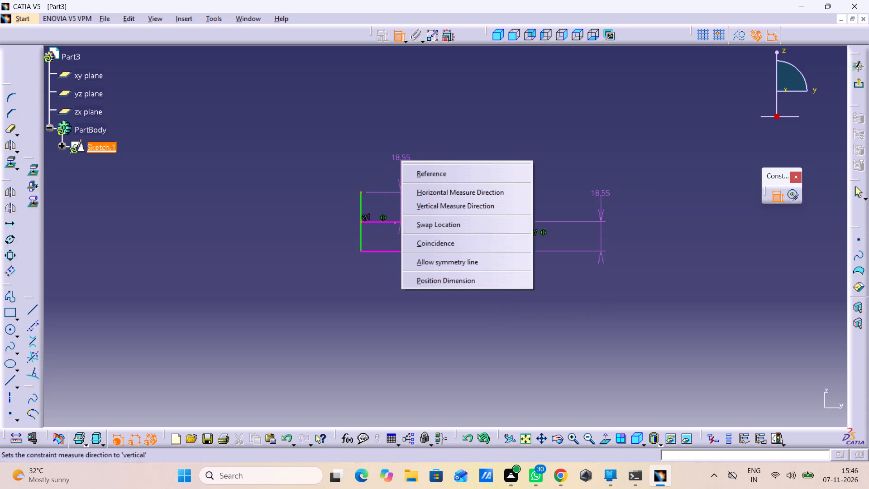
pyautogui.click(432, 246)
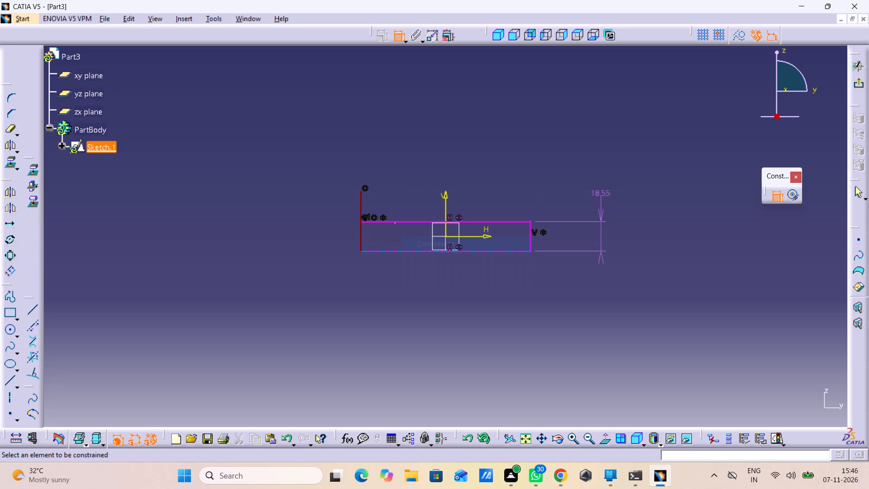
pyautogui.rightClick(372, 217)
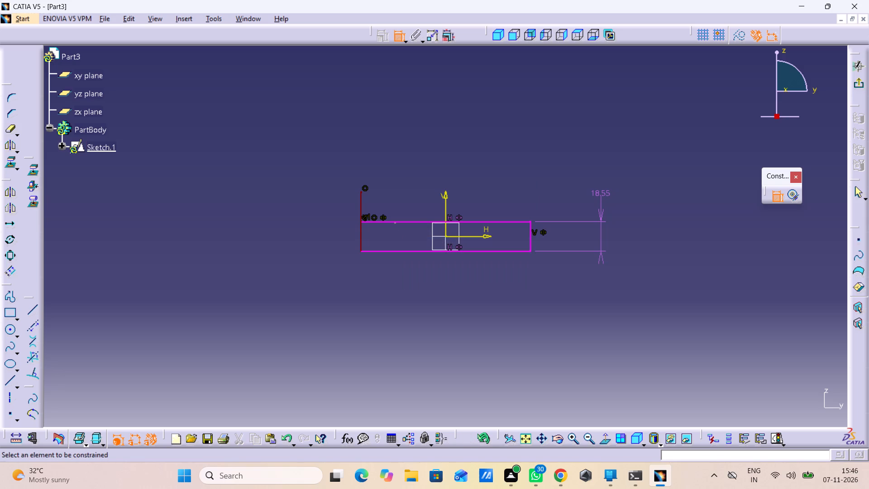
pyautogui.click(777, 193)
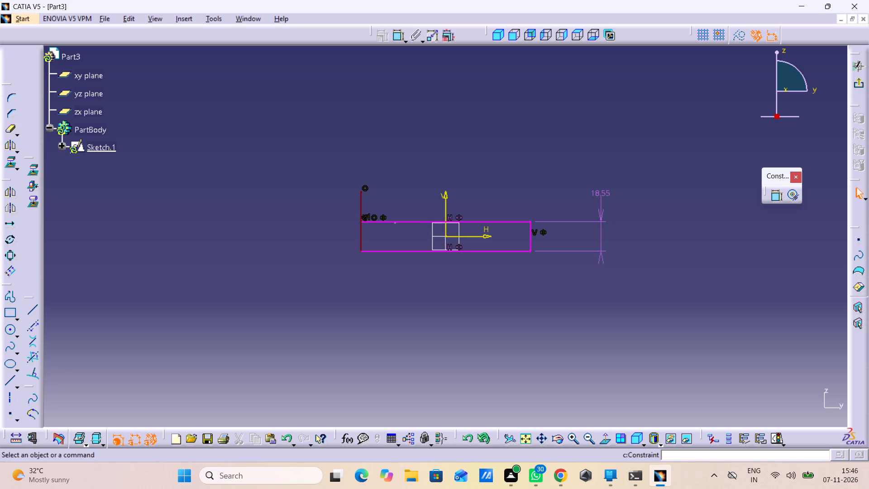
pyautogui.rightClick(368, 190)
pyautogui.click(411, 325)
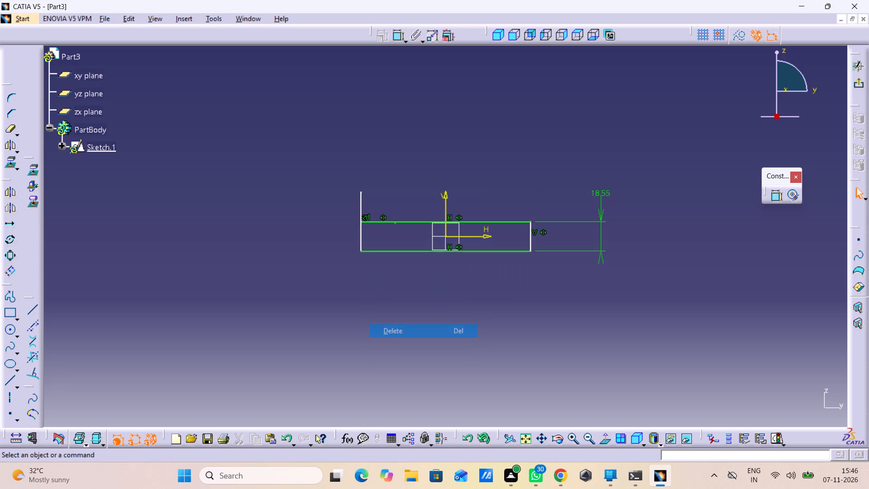
# Delete the overlapping constraint where the left vertical line meets the upper edge, along with the left vertical line itself.
pyautogui.rightClick(365, 217)
pyautogui.click(396, 357)
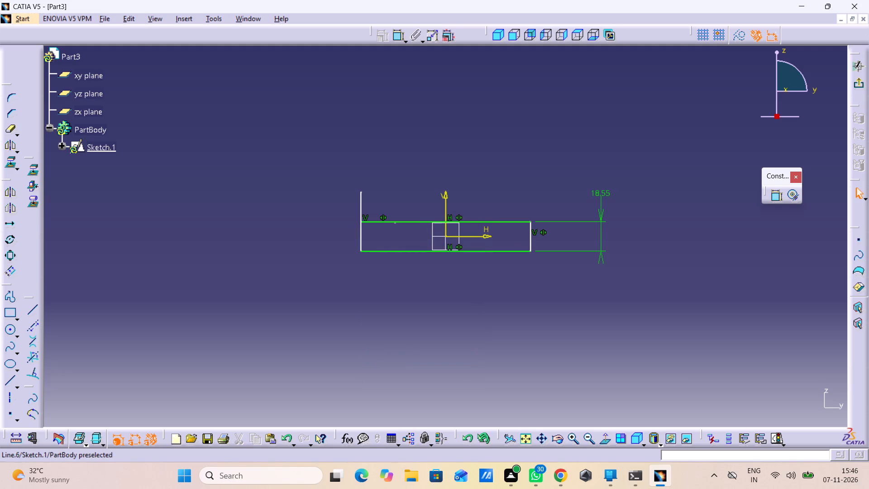
pyautogui.rightClick(361, 195)
pyautogui.click(388, 346)
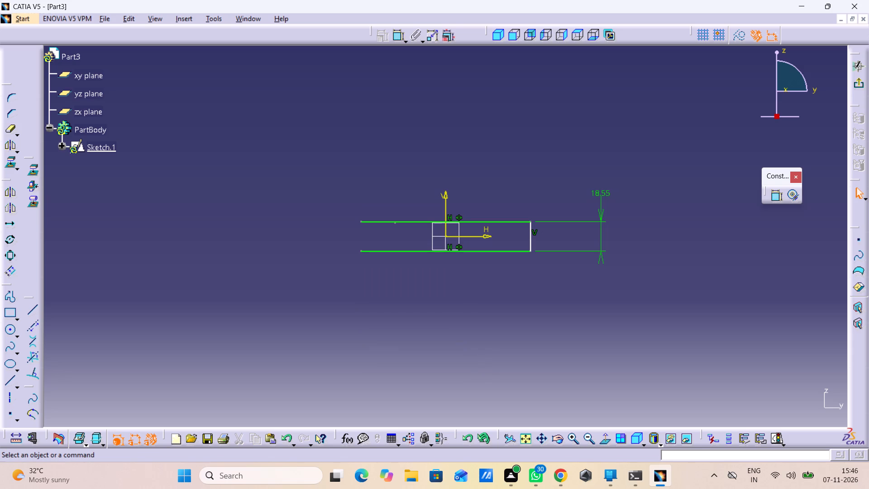
# Draw a new vertical line about 18.6 mm long, level with the upper edge and base, about 70 mm left of the vertical axis.
pyautogui.doubleClick(30, 307)
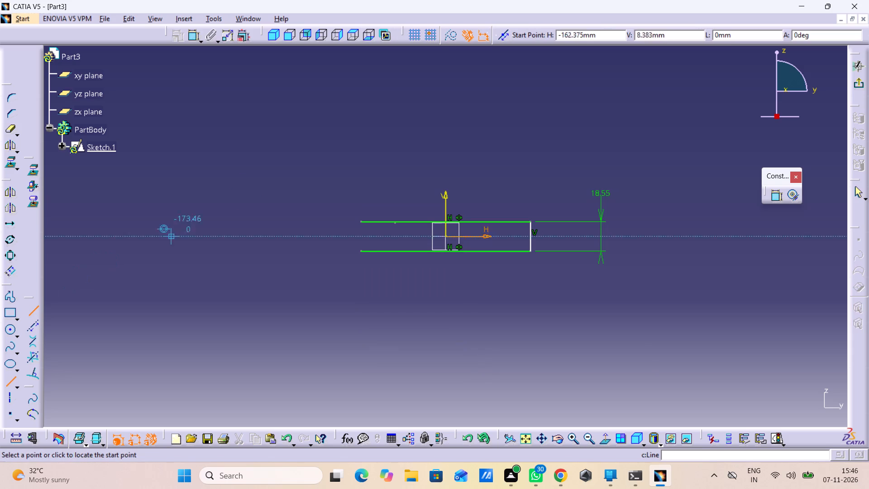
pyautogui.click(334, 220)
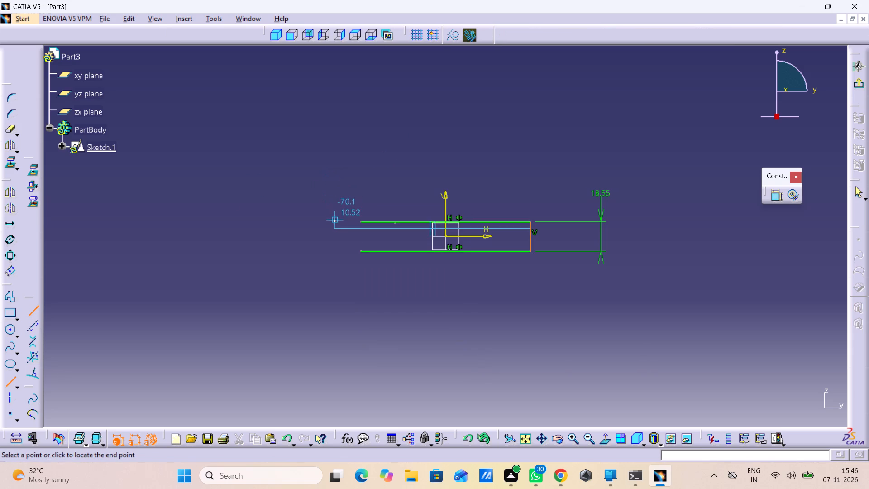
pyautogui.click(336, 250)
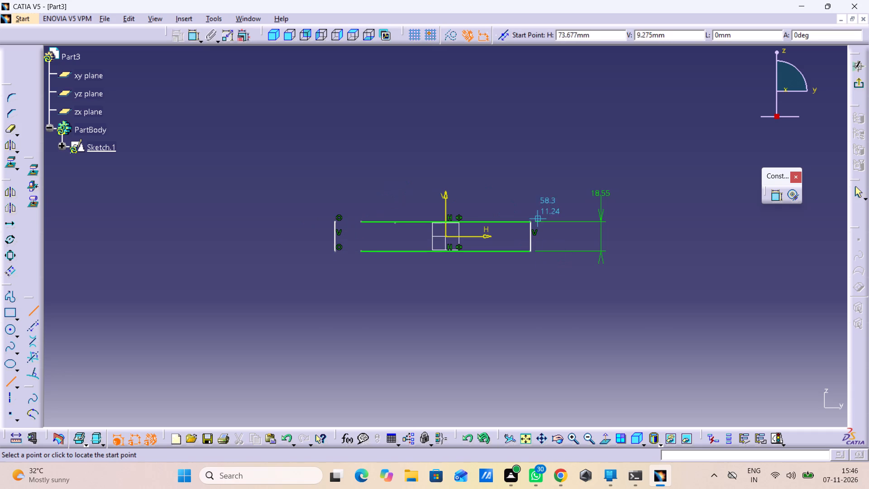
# Make the new vertical line's top endpoint coincident with the upper edge's left endpoint.
pyautogui.click(774, 194)
pyautogui.doubleClick(774, 193)
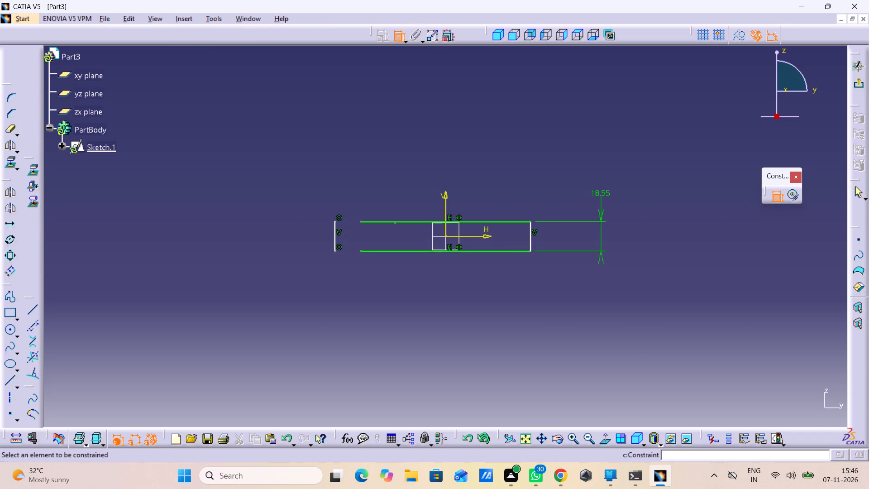
pyautogui.click(334, 221)
pyautogui.click(362, 221)
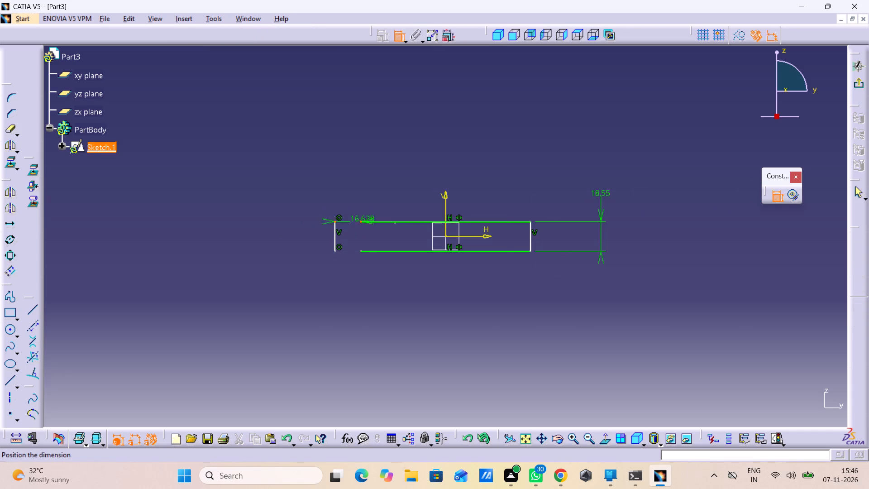
pyautogui.rightClick(373, 156)
pyautogui.click(407, 241)
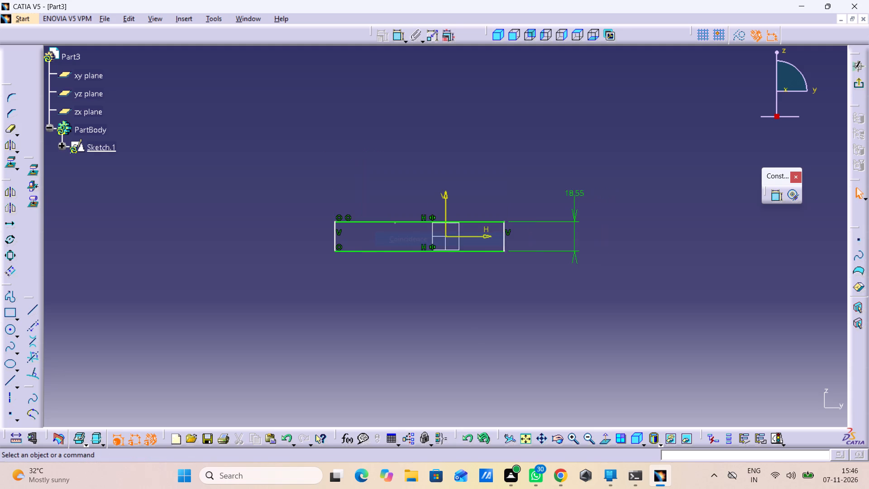
# Examine the profile's lower-left corner and the new left line up close to check how it meets the base.
pyautogui.click(335, 250)
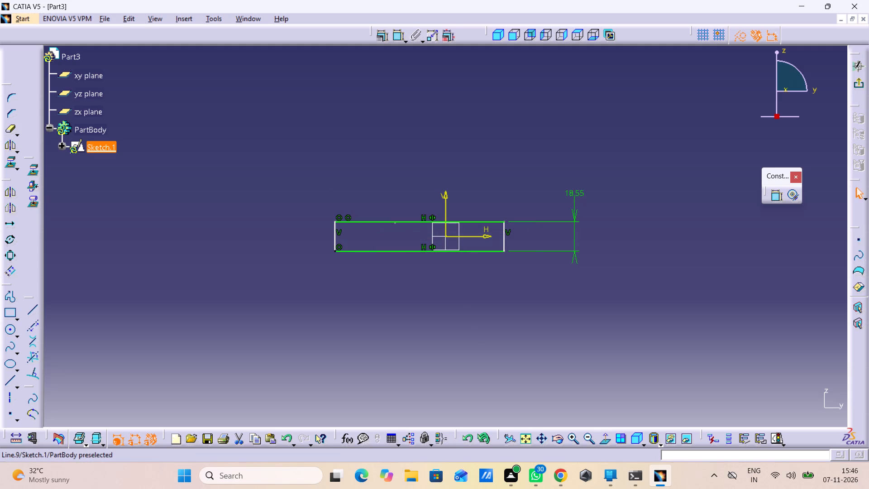
pyautogui.moveTo(335, 242); pyautogui.dragTo(346, 73, button='middle')
pyautogui.rightClick(335, 242)
pyautogui.moveTo(302, 232); pyautogui.dragTo(812, 222, button='middle')
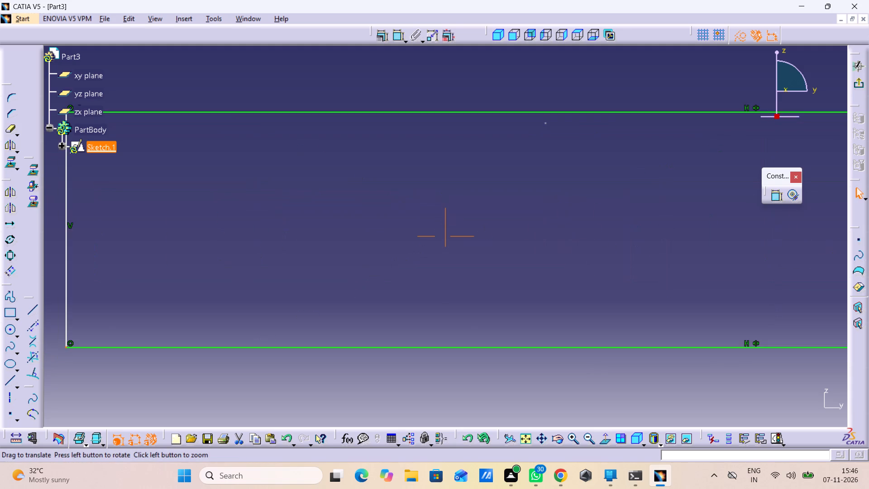
pyautogui.moveTo(238, 240); pyautogui.dragTo(410, 241, button='middle')
pyautogui.click(238, 340)
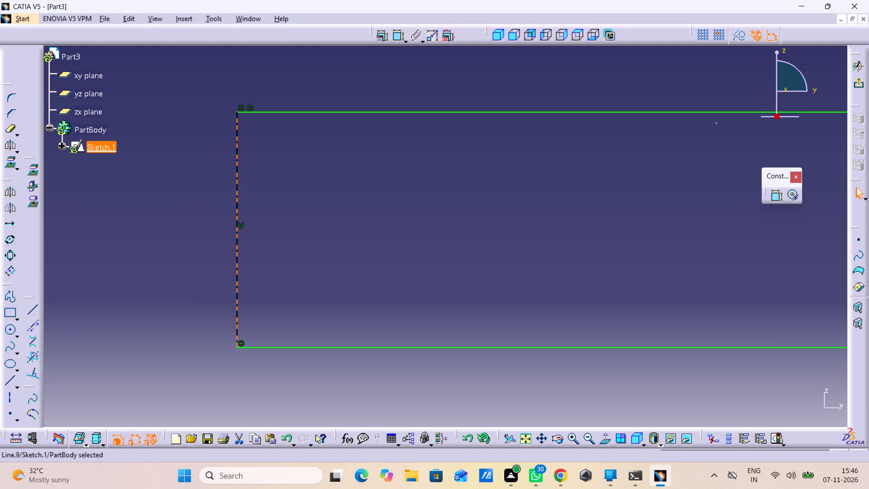
pyautogui.moveTo(283, 259); pyautogui.dragTo(303, 339, button='middle')
pyautogui.rightClick(283, 259)
pyautogui.click(273, 312)
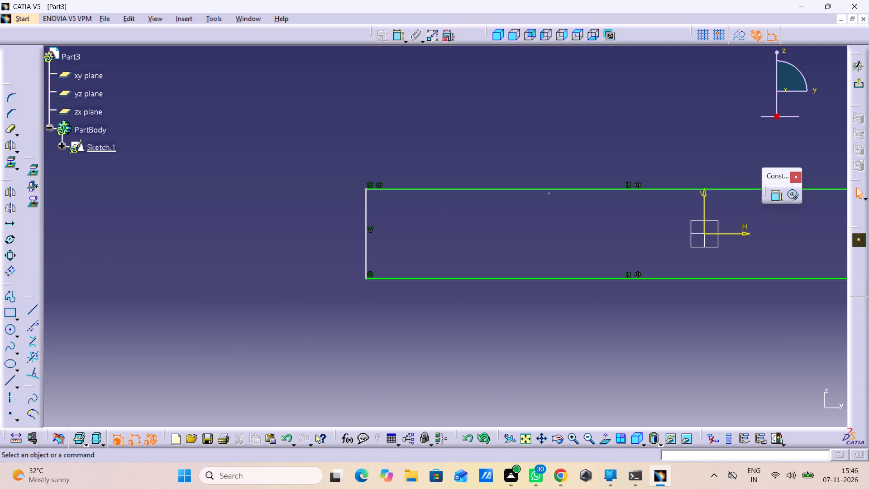
pyautogui.click(366, 220)
pyautogui.moveTo(316, 231); pyautogui.dragTo(322, 231)
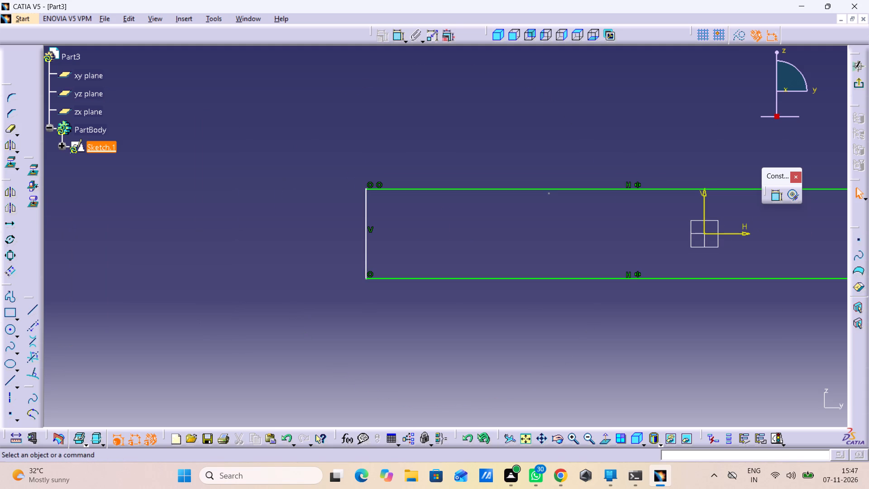
# Constrain the new left line and the profile's right side as symmetric about the vertical axis.
pyautogui.doubleClick(774, 199)
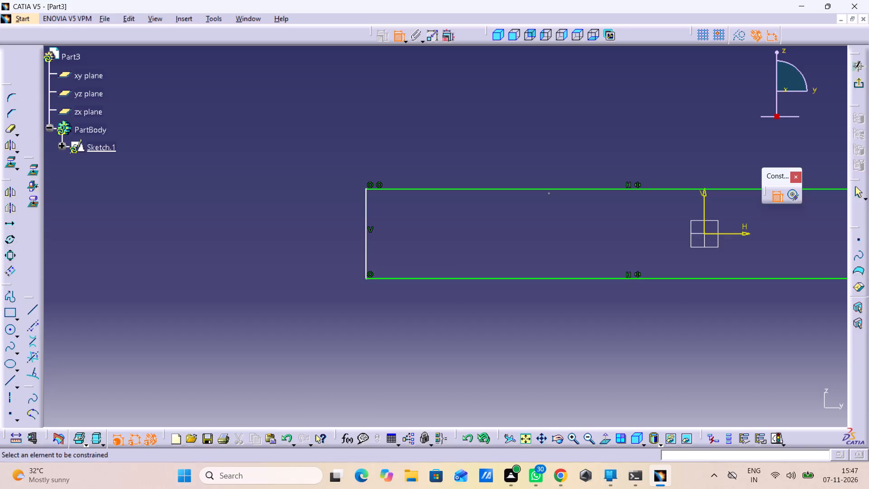
pyautogui.click(368, 204)
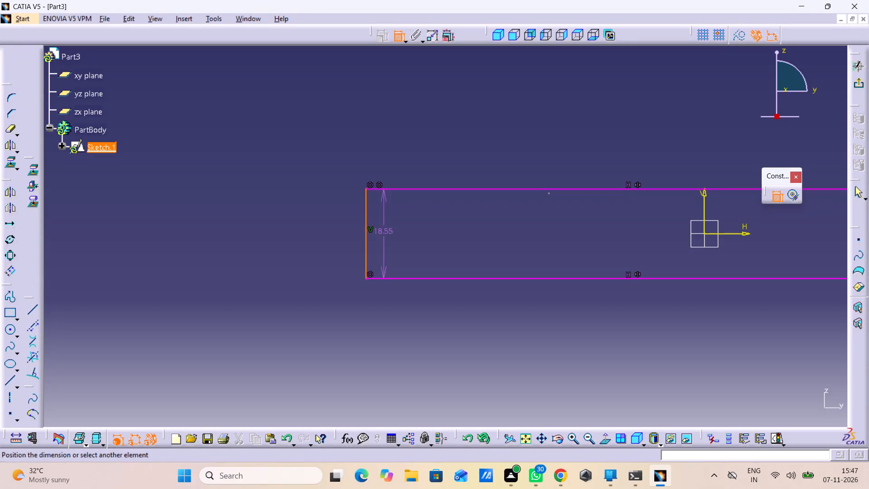
pyautogui.moveTo(466, 213); pyautogui.dragTo(537, 324, button='middle')
pyautogui.rightClick(466, 213)
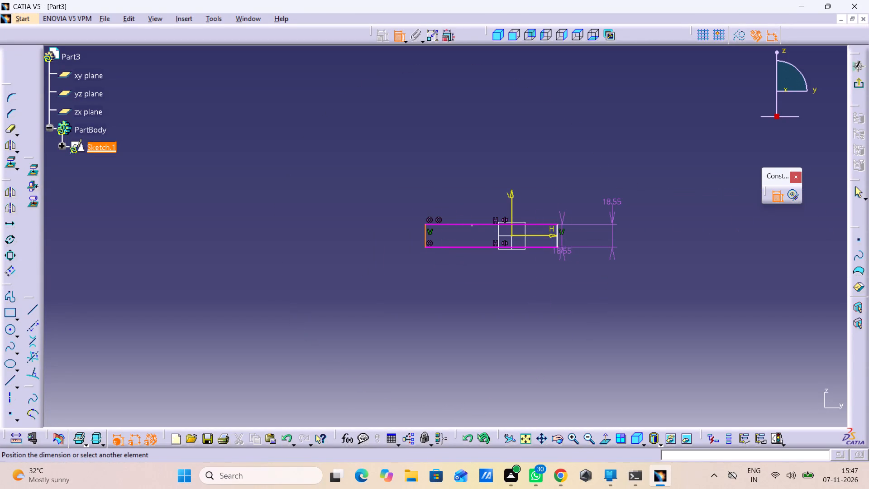
pyautogui.click(560, 235)
pyautogui.rightClick(554, 180)
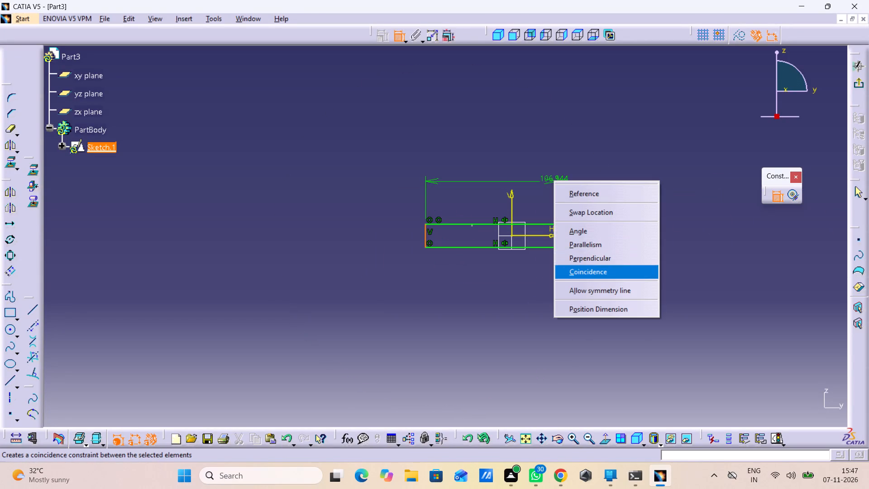
pyautogui.click(580, 289)
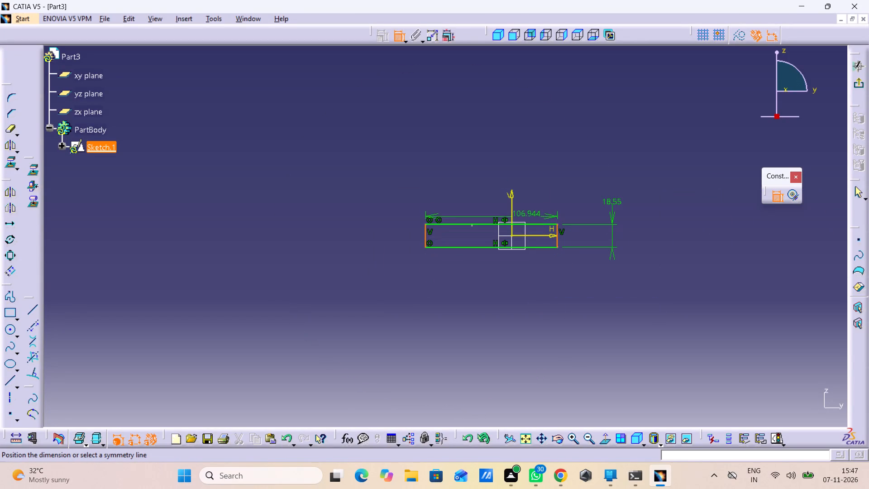
pyautogui.click(508, 194)
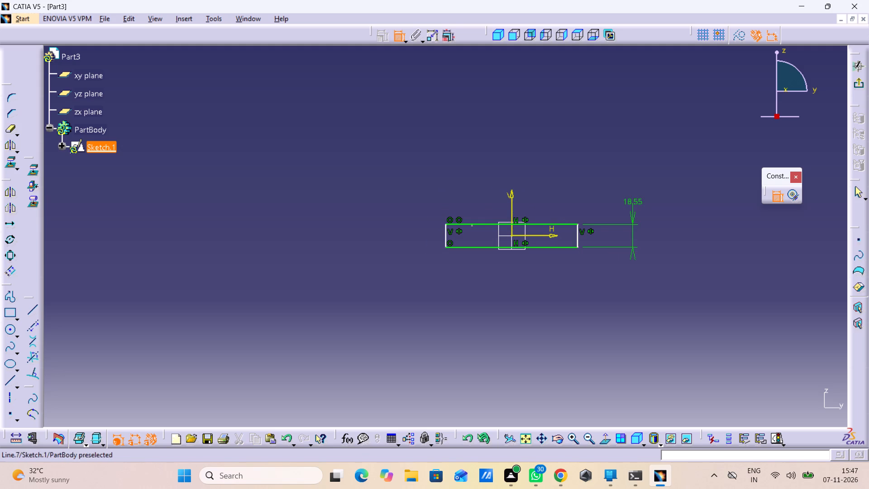
# Set the profile's height to 16 mm.
pyautogui.doubleClick(635, 200)
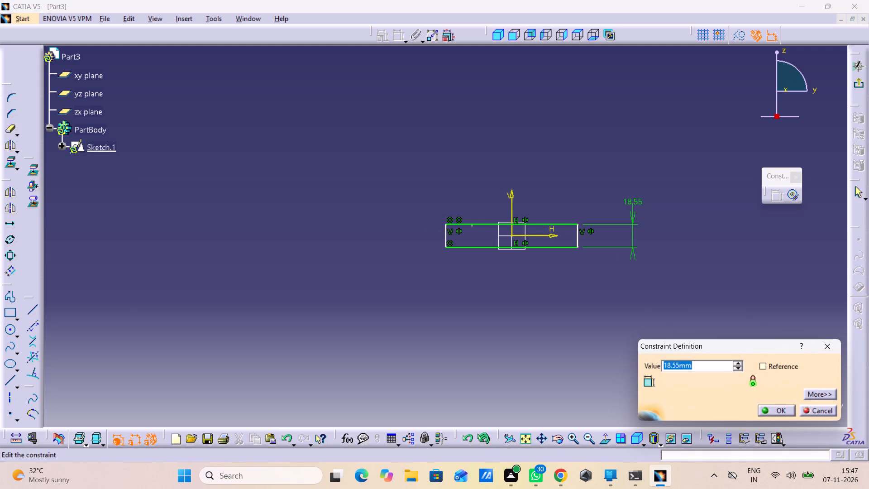
pyautogui.write('16')
pyautogui.press('Return')
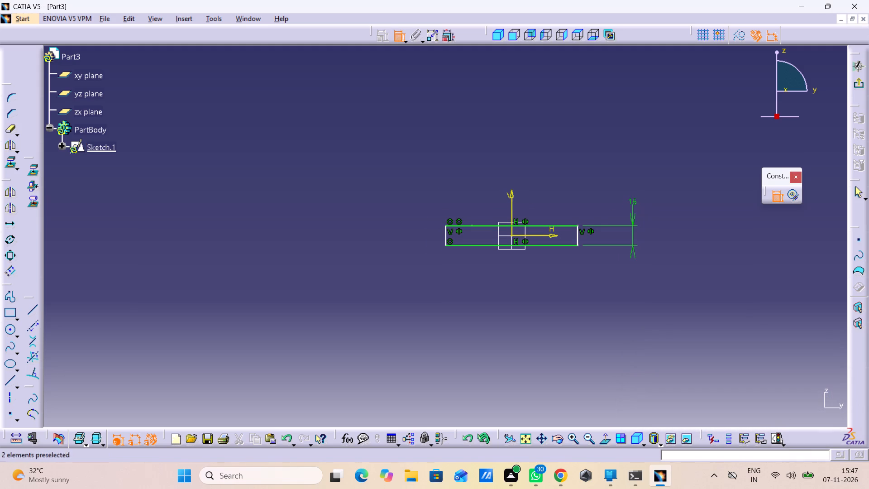
# Dimension the base's length below the profile and set it to 96 mm.
pyautogui.click(547, 248)
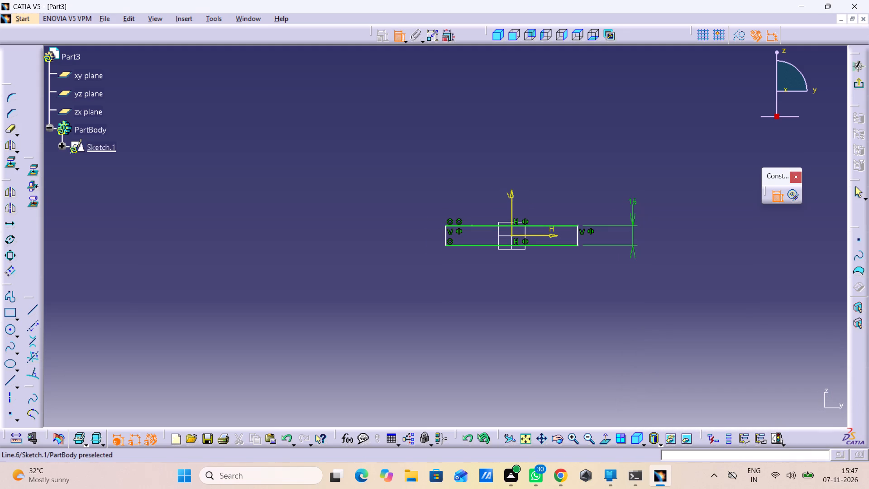
pyautogui.moveTo(550, 244); pyautogui.dragTo(550, 249)
pyautogui.click(527, 285)
pyautogui.doubleClick(525, 273)
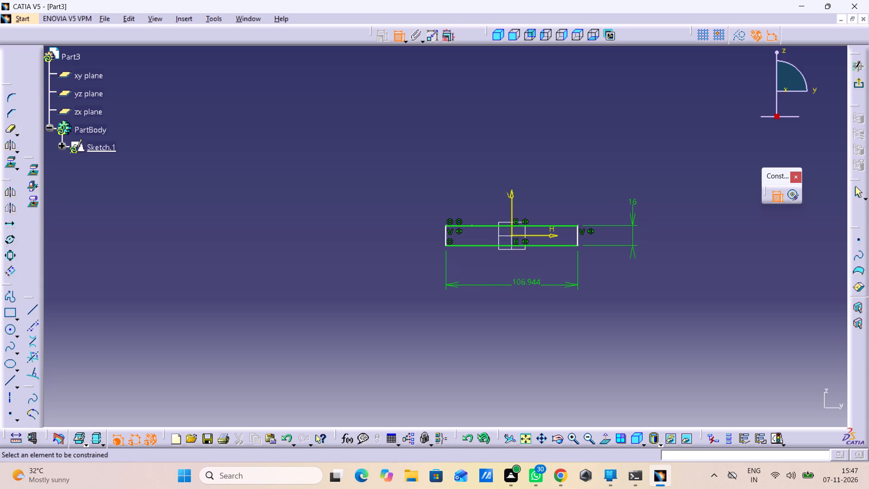
pyautogui.doubleClick(522, 281)
pyautogui.press('3')
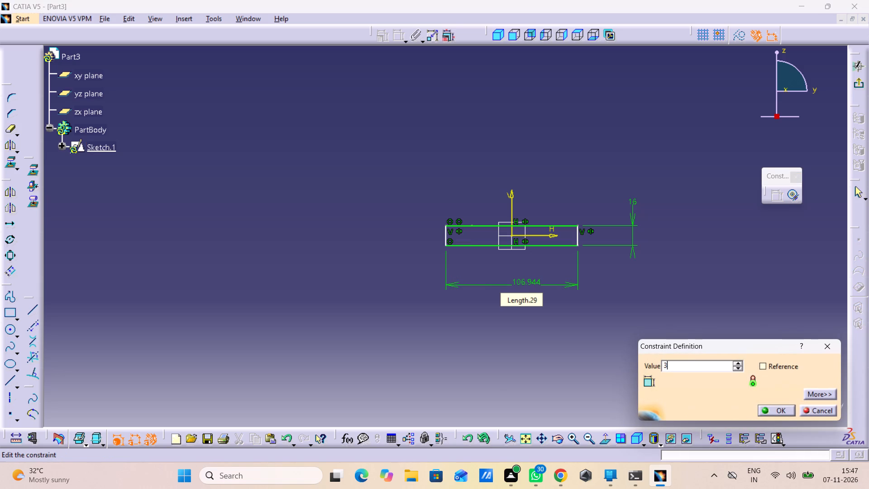
pyautogui.press('BackSpace')
pyautogui.write('96')
pyautogui.press('Return')
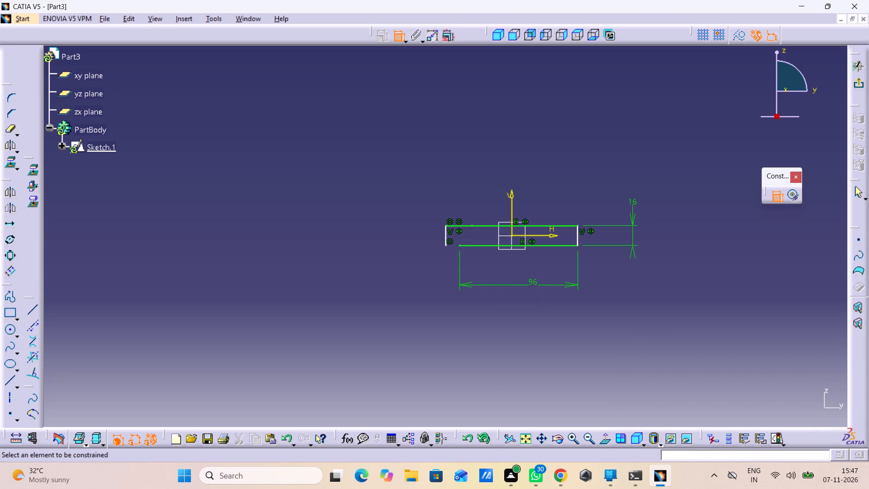
# Make the base line's left endpoint coincident with the left line's lower endpoint to close the profile, and exit the sketch.
pyautogui.click(365, 273)
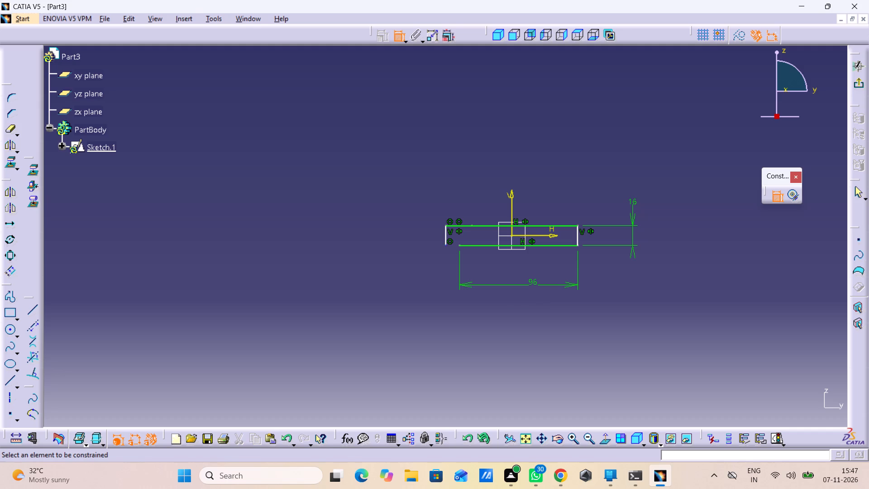
pyautogui.click(458, 244)
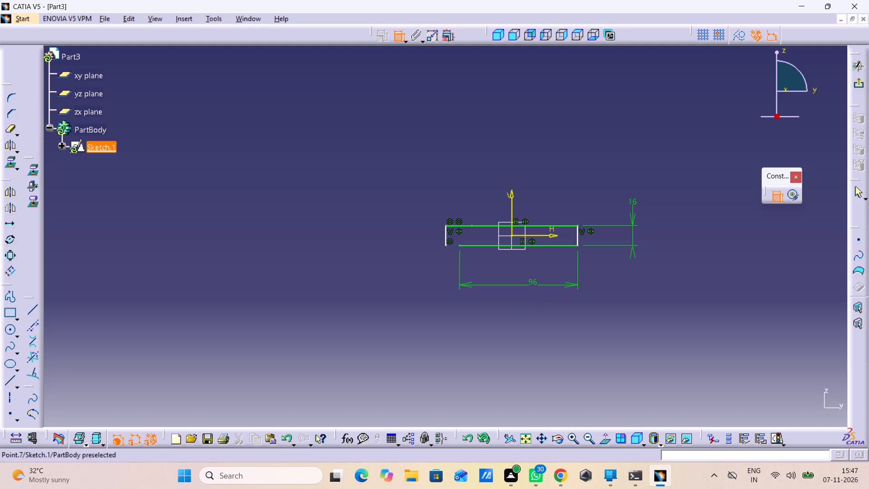
pyautogui.click(444, 245)
pyautogui.rightClick(380, 224)
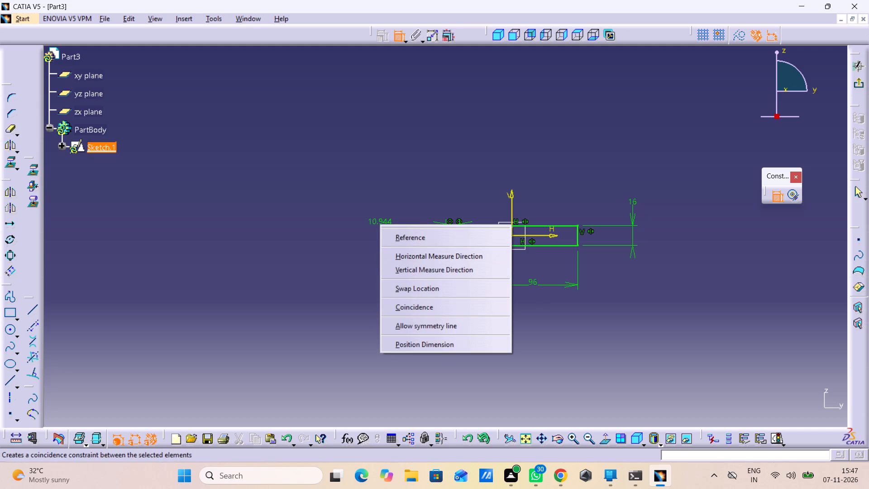
pyautogui.click(396, 307)
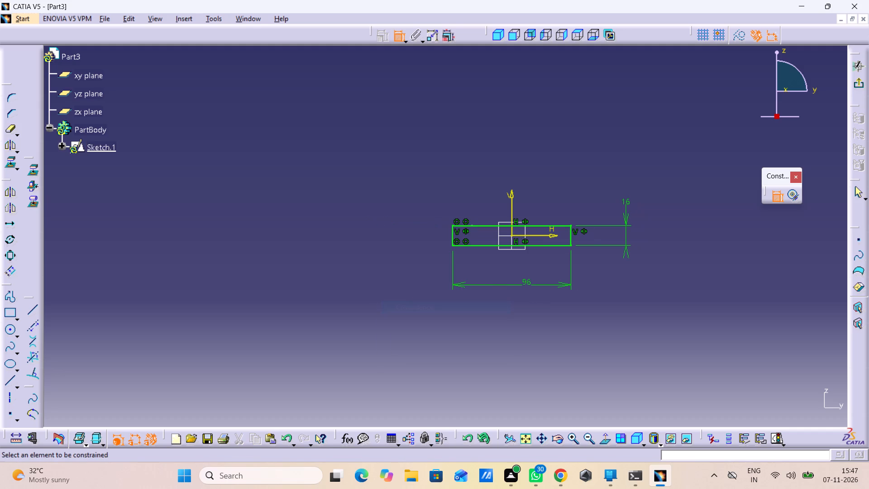
pyautogui.click(856, 89)
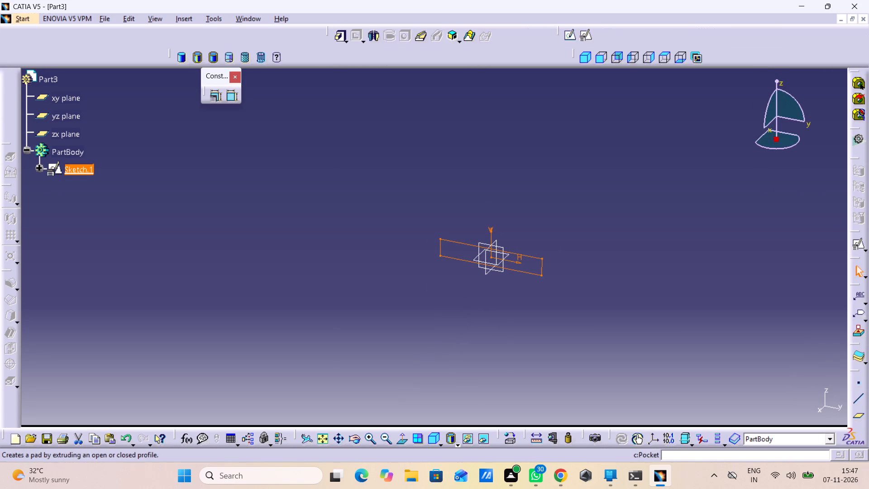
# Pad Sketch.1 with a first-limit length of 64/2 mm and mirrored extent.
pyautogui.click(334, 35)
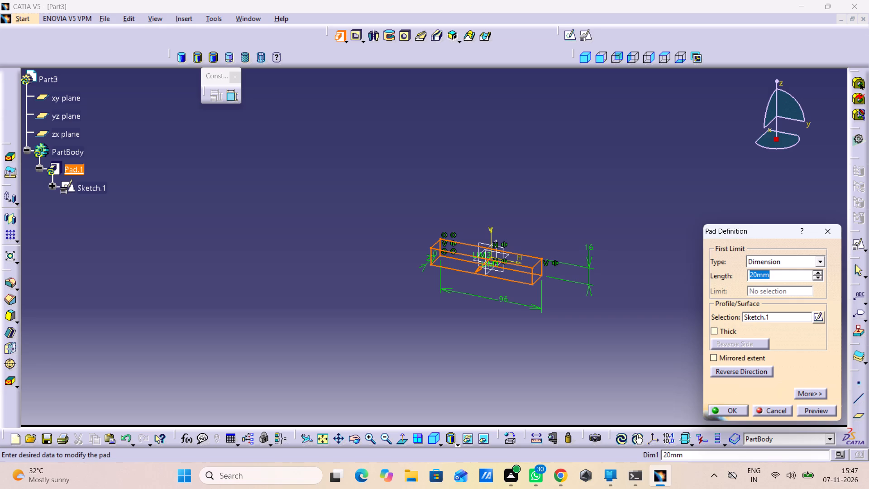
pyautogui.moveTo(778, 278); pyautogui.dragTo(759, 277)
pyautogui.moveTo(778, 272); pyautogui.dragTo(721, 278)
pyautogui.write('64')
pyautogui.write('/2')
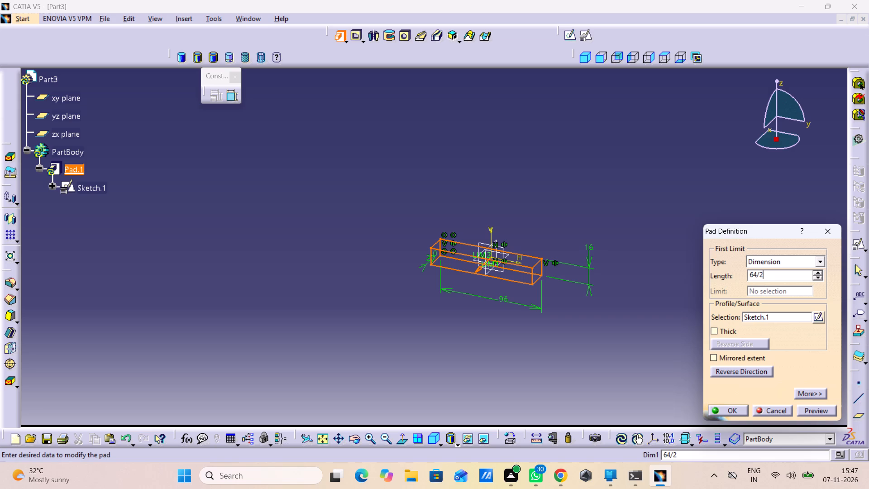
pyautogui.click(740, 360)
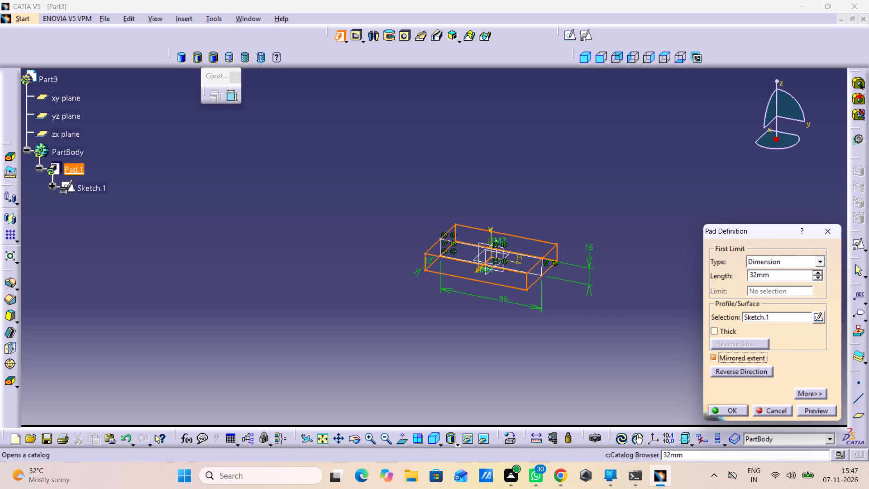
pyautogui.click(734, 411)
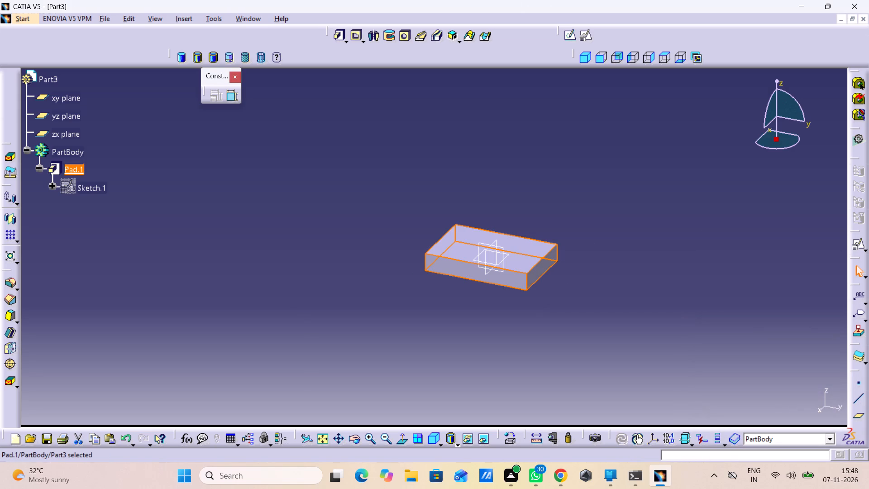
pyautogui.click(603, 369)
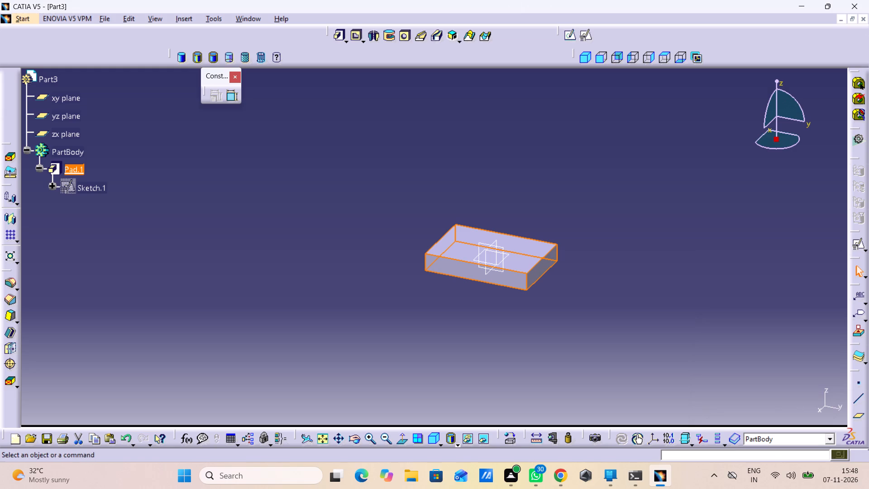
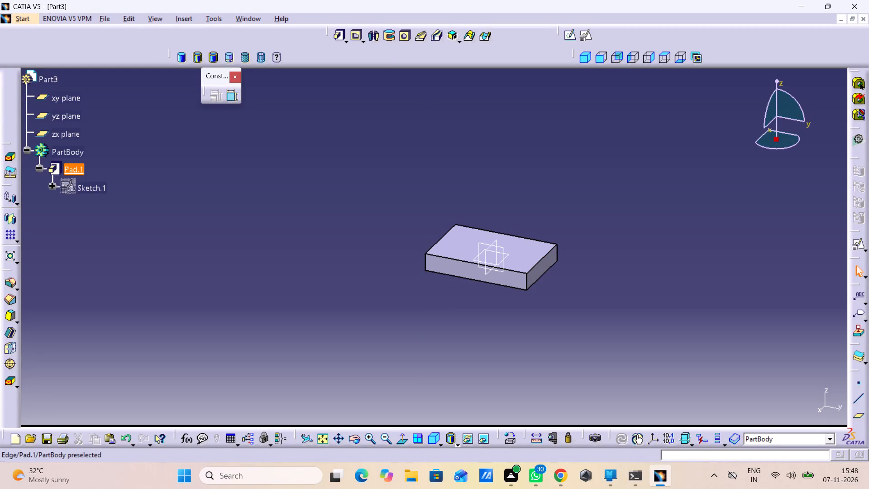
# Create a positioned sketch on the top face of Pad.1 with implicit origin and orientation.
pyautogui.click(518, 259)
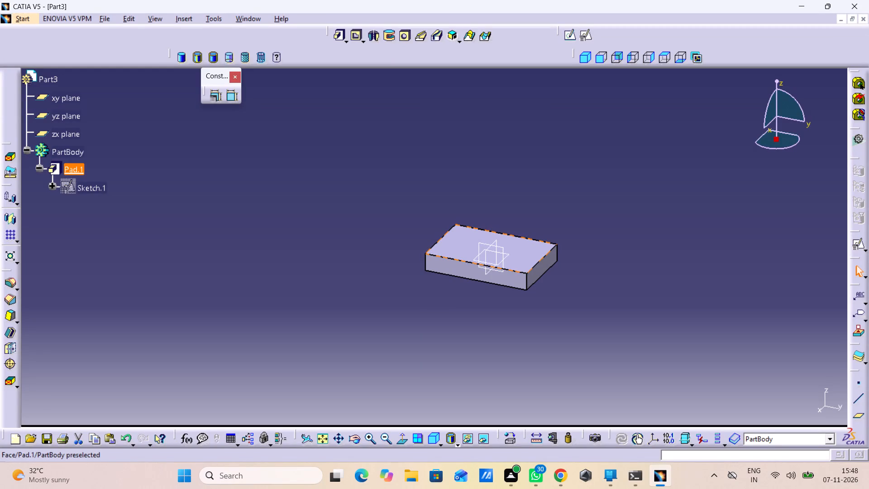
pyautogui.click(583, 36)
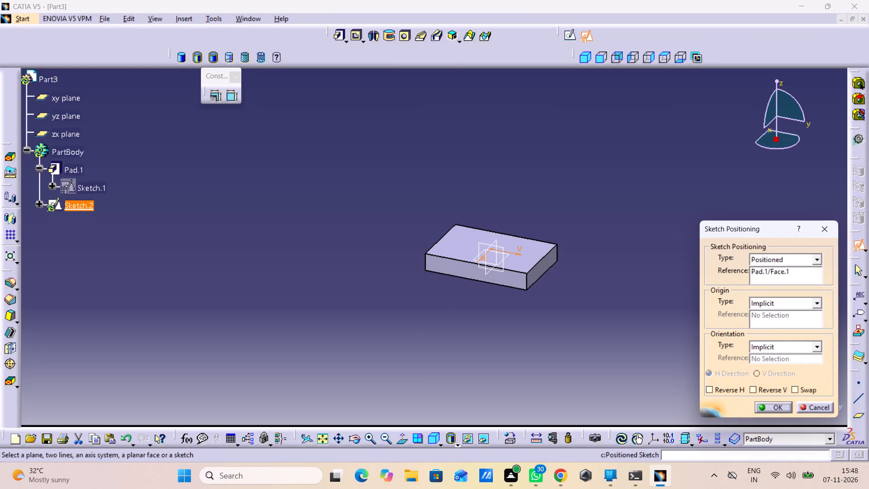
pyautogui.click(770, 409)
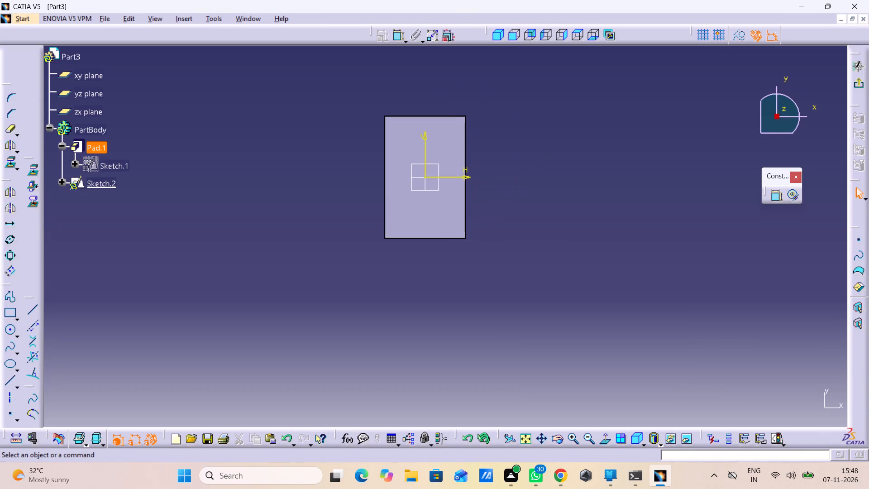
# Draw a circle of about 8 mm radius centred on the vertical axis in the upper half of the face.
pyautogui.click(9, 332)
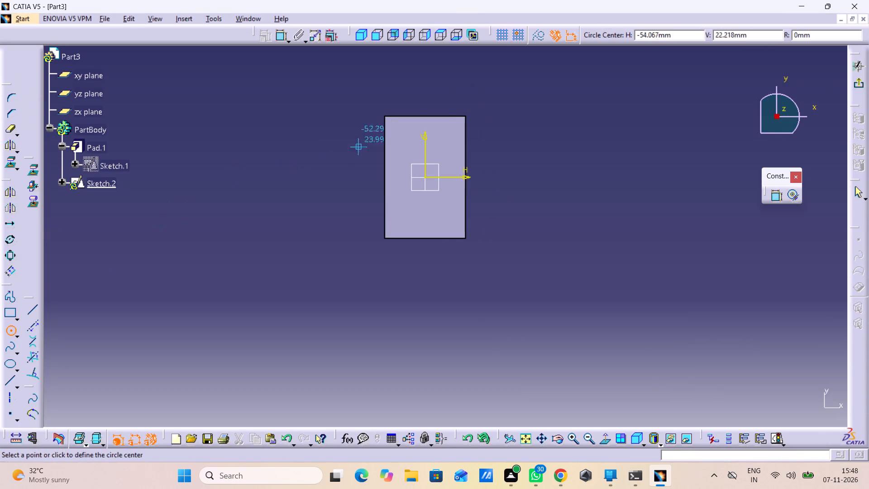
pyautogui.click(423, 149)
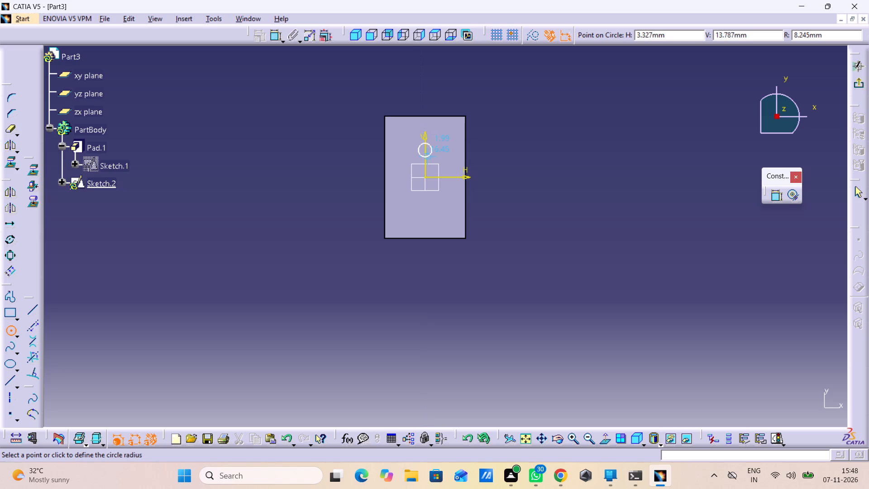
pyautogui.click(430, 161)
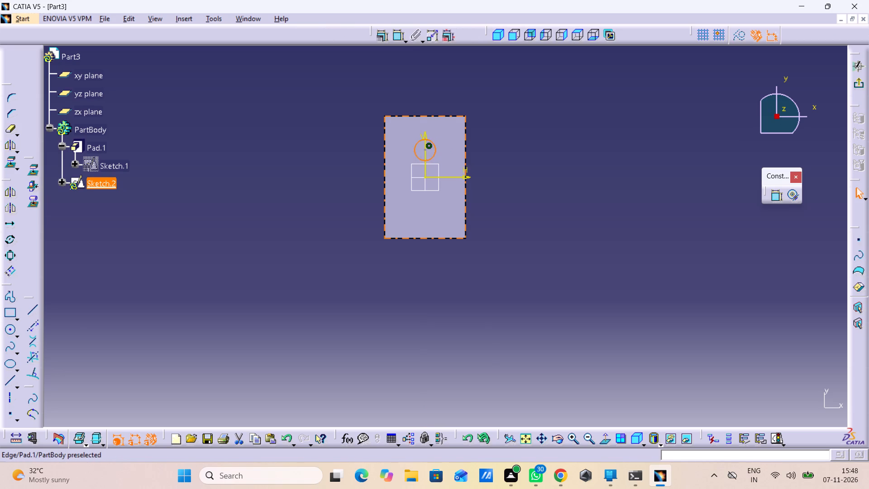
pyautogui.click(479, 65)
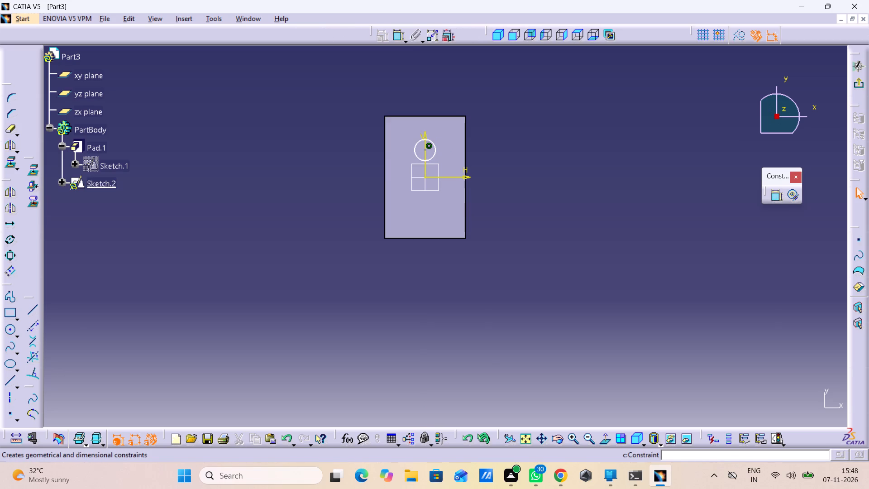
# Draw an open three-sided profile above the circle: two vertical sides about 24 to 26 mm long joined by a horizontal top line about 27 mm.
pyautogui.doubleClick(12, 298)
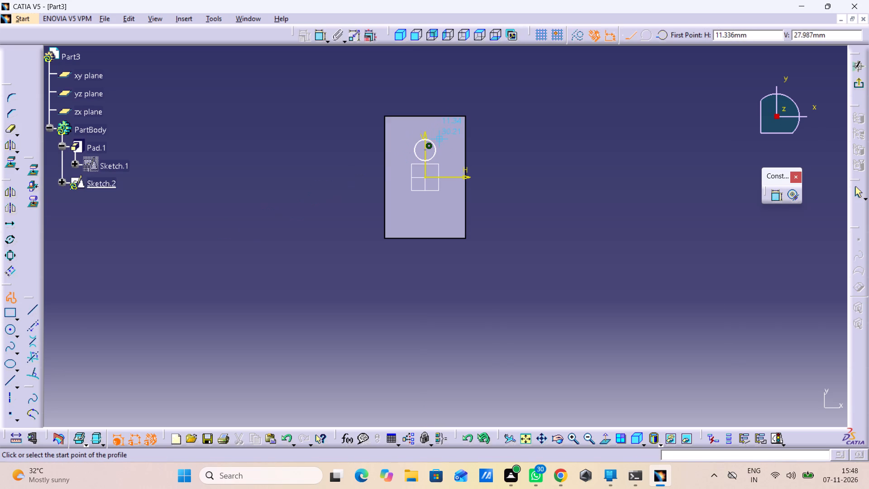
pyautogui.click(445, 150)
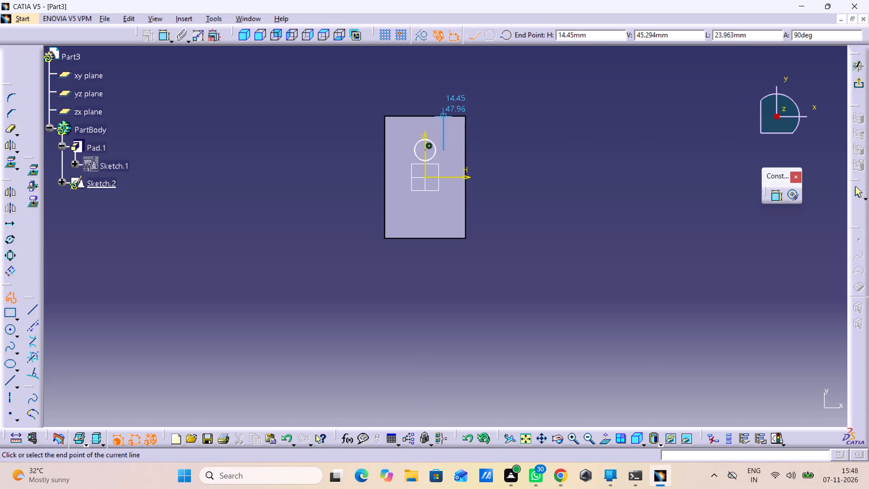
pyautogui.click(443, 121)
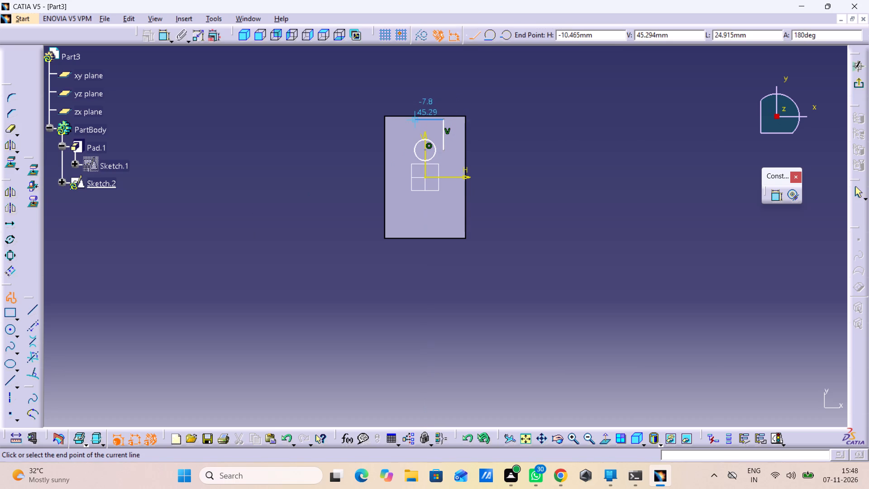
pyautogui.click(409, 123)
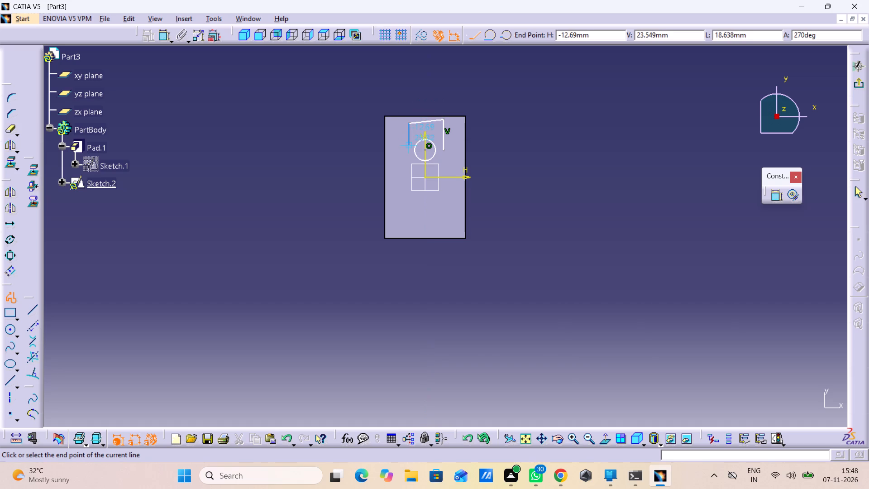
pyautogui.hotkey('ctrl', 'z')
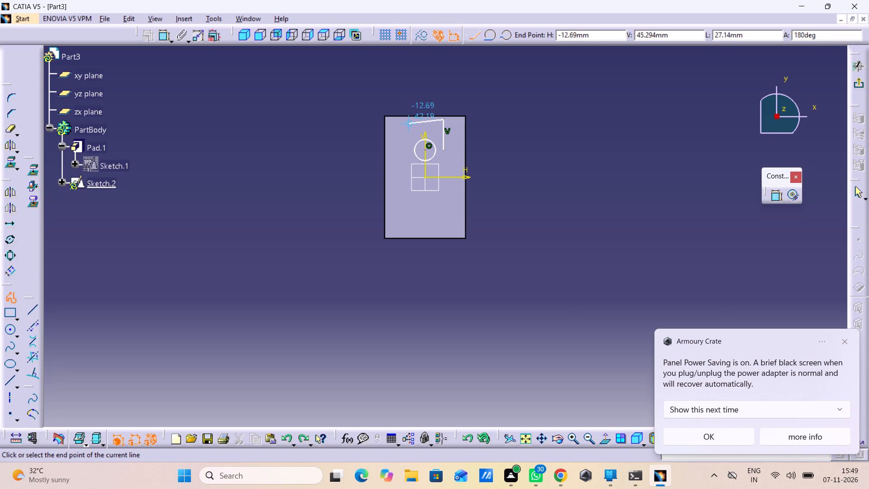
pyautogui.click(410, 121)
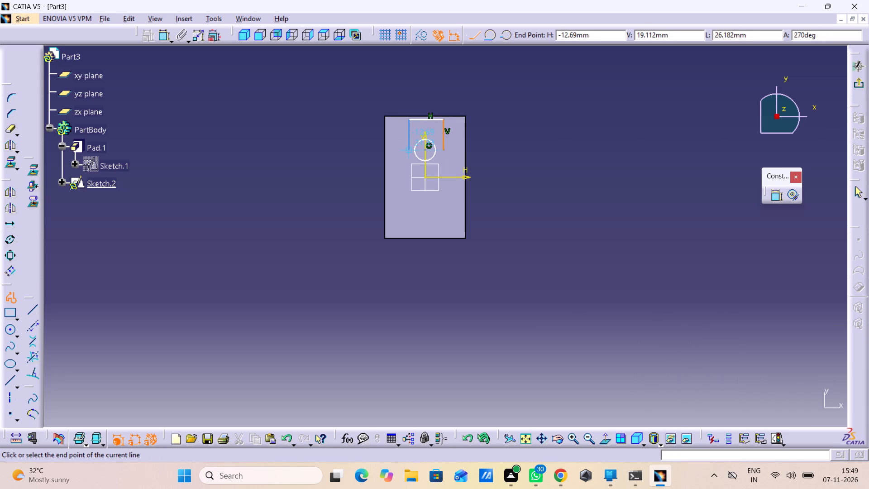
pyautogui.click(409, 153)
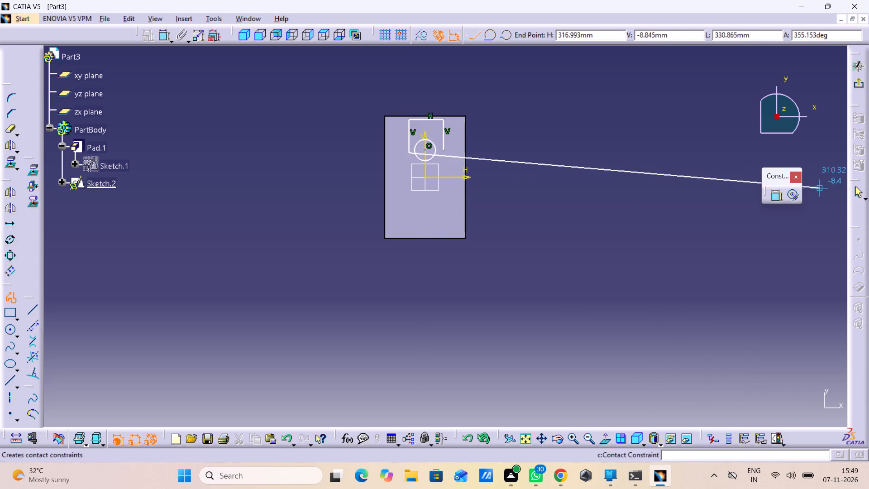
pyautogui.click(860, 194)
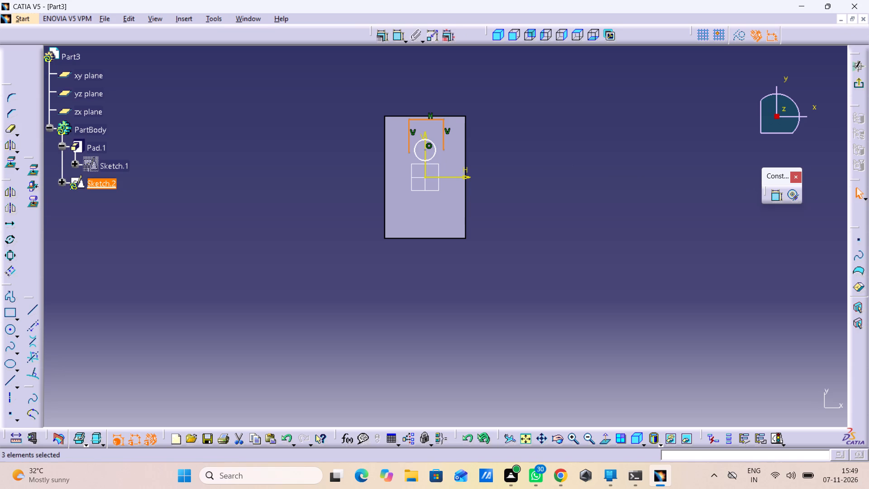
pyautogui.click(554, 199)
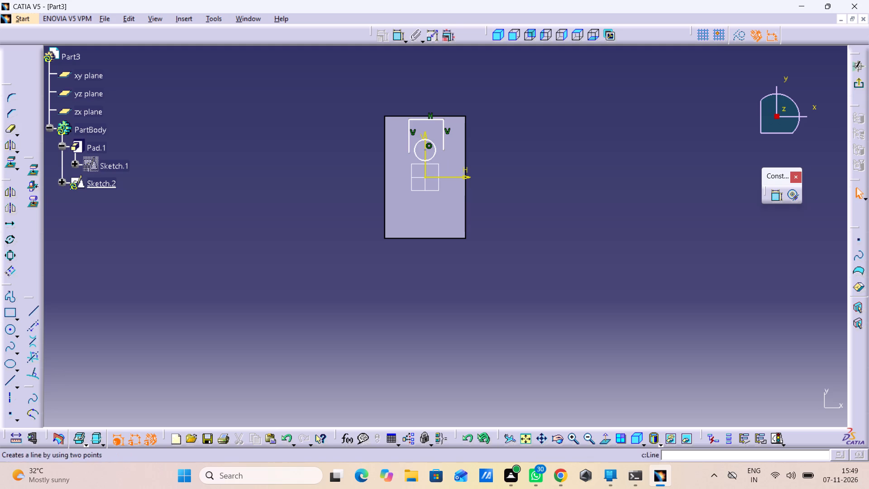
# Dimension the circle's diameter and set it to 16 mm.
pyautogui.doubleClick(778, 198)
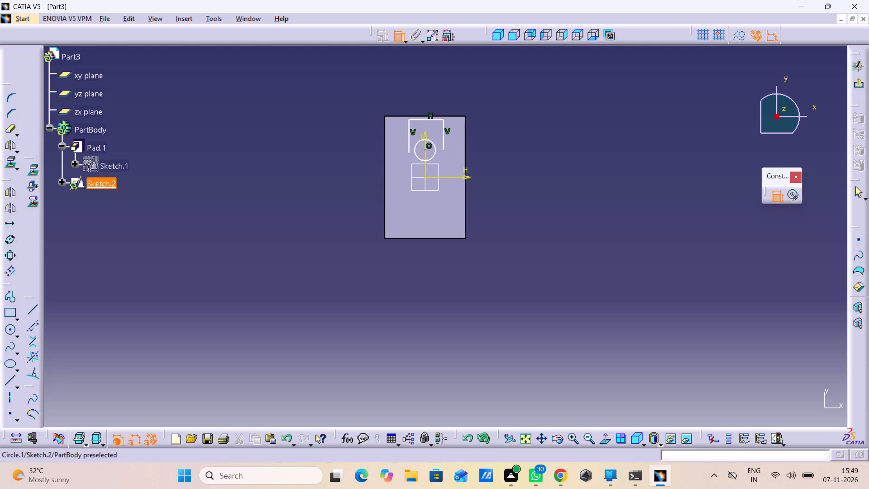
pyautogui.click(434, 153)
pyautogui.click(514, 169)
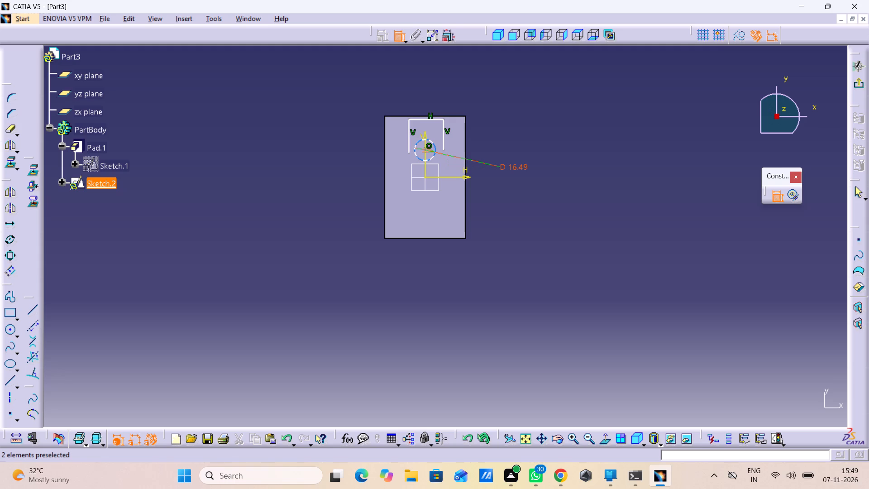
pyautogui.doubleClick(515, 165)
pyautogui.write('16')
pyautogui.press('Return')
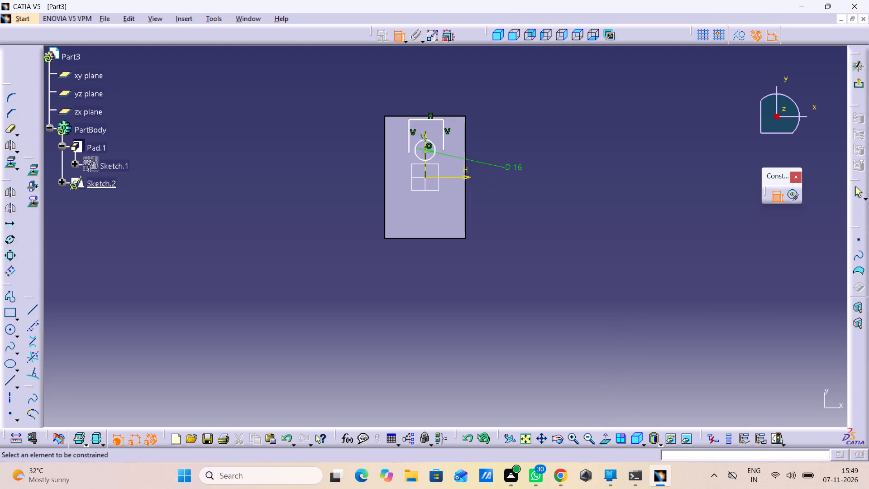
# Make the lower endpoints of both vertical profile lines coincident with the circle.
pyautogui.click(442, 150)
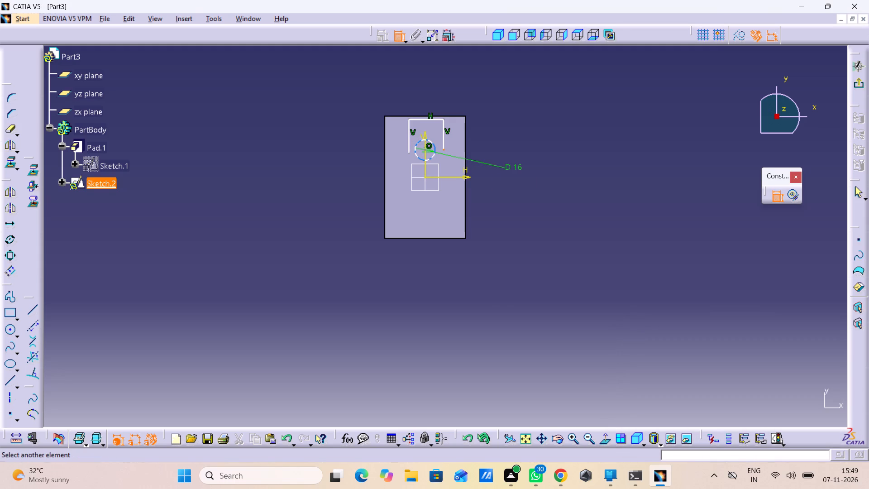
pyautogui.click(433, 154)
pyautogui.rightClick(540, 124)
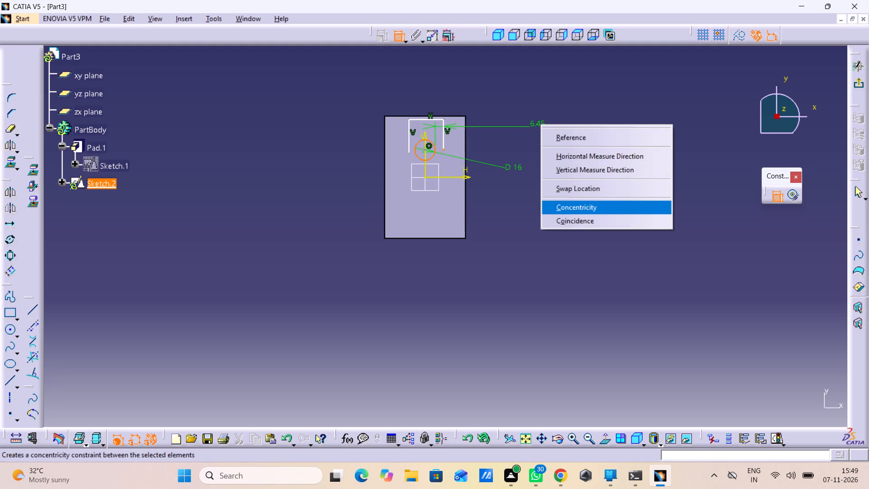
pyautogui.click(562, 219)
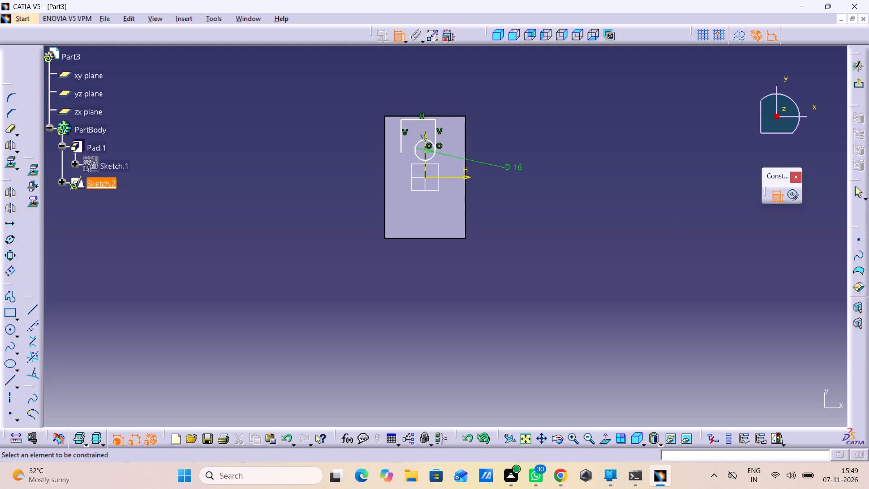
pyautogui.click(402, 154)
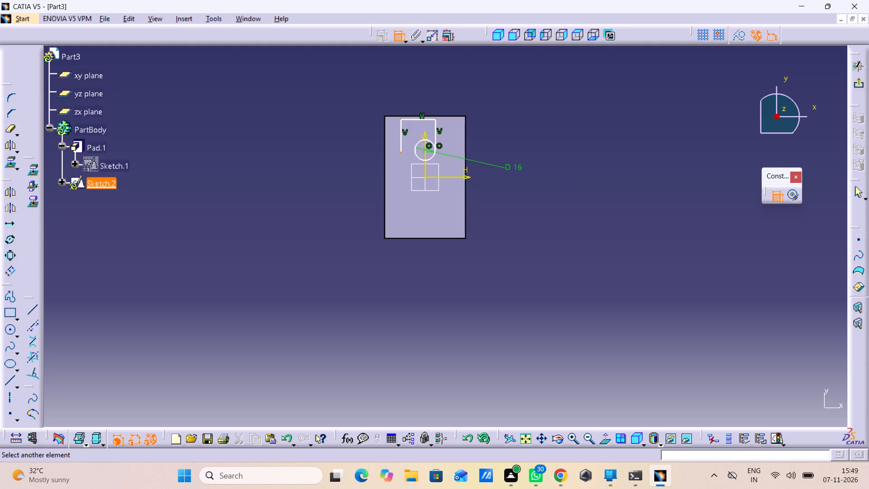
pyautogui.click(415, 146)
pyautogui.rightClick(324, 122)
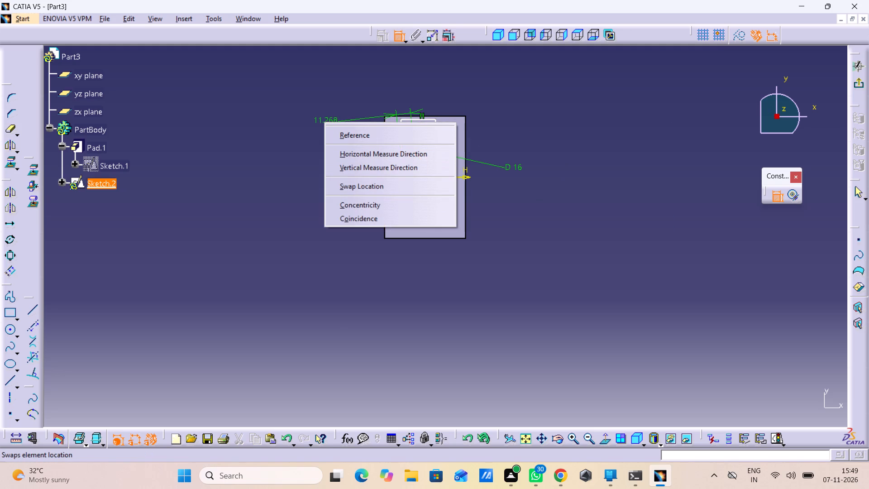
pyautogui.click(375, 211)
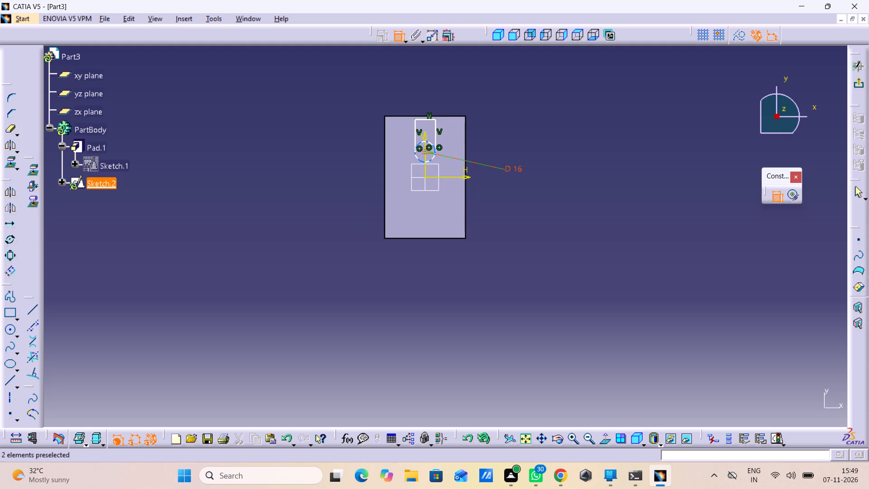
# Dimension the distance from the circle's centre to the block's upper edge and set it to 20 mm.
pyautogui.click(425, 150)
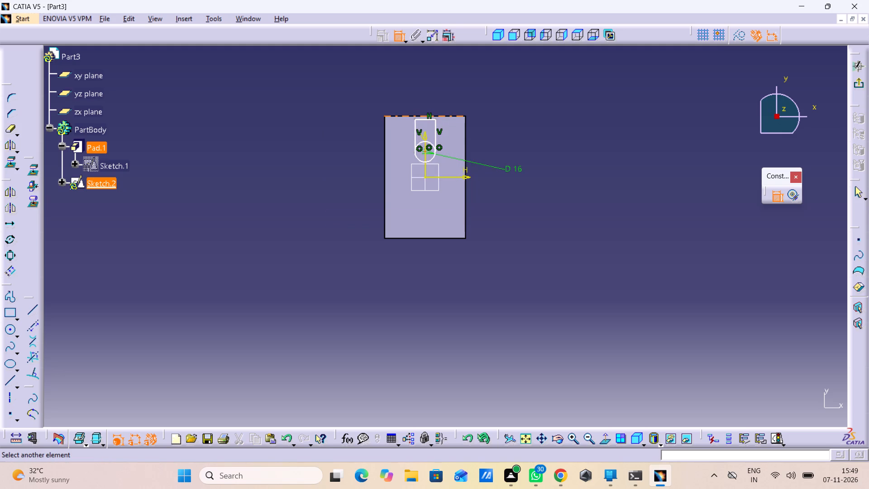
pyautogui.click(444, 115)
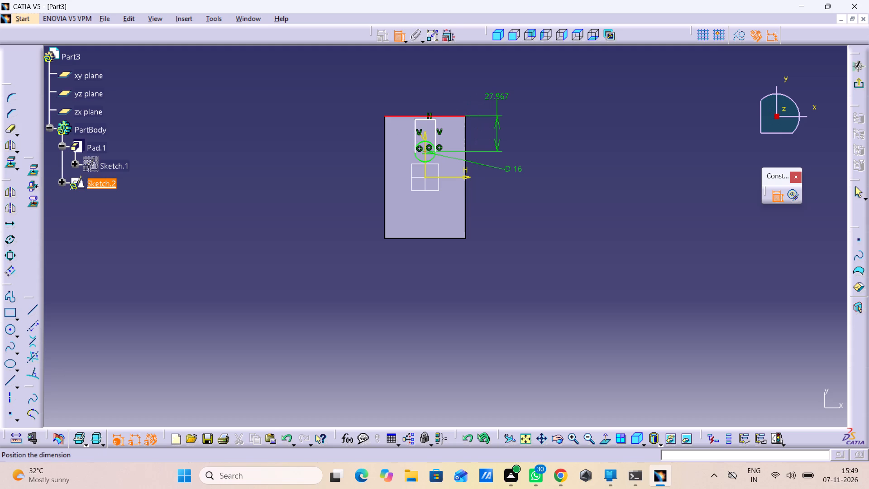
pyautogui.click(510, 96)
pyautogui.doubleClick(510, 90)
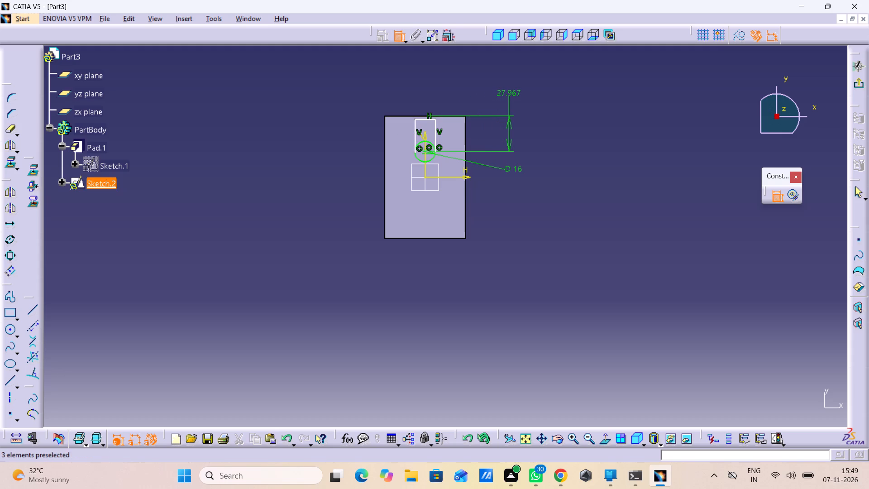
pyautogui.write('20')
pyautogui.press('Return')
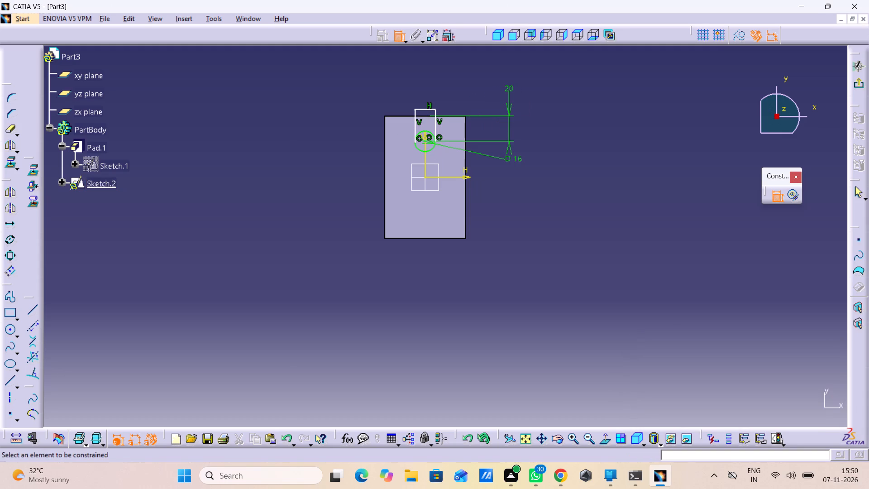
# Make the profile's horizontal top line coincident with the block's upper edge.
pyautogui.click(428, 107)
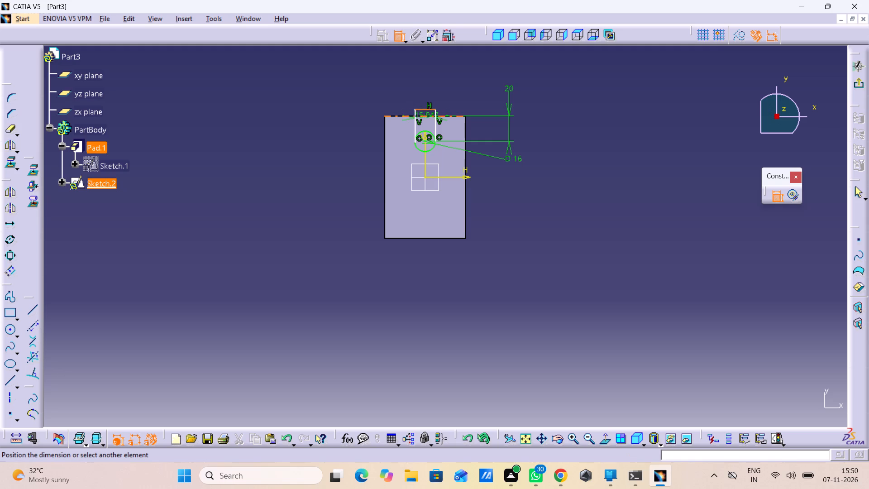
pyautogui.click(431, 117)
pyautogui.rightClick(477, 80)
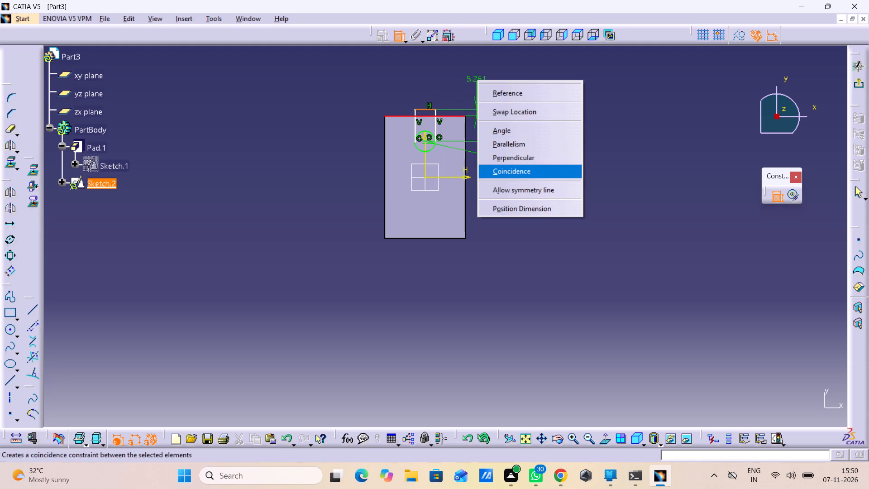
pyautogui.click(513, 172)
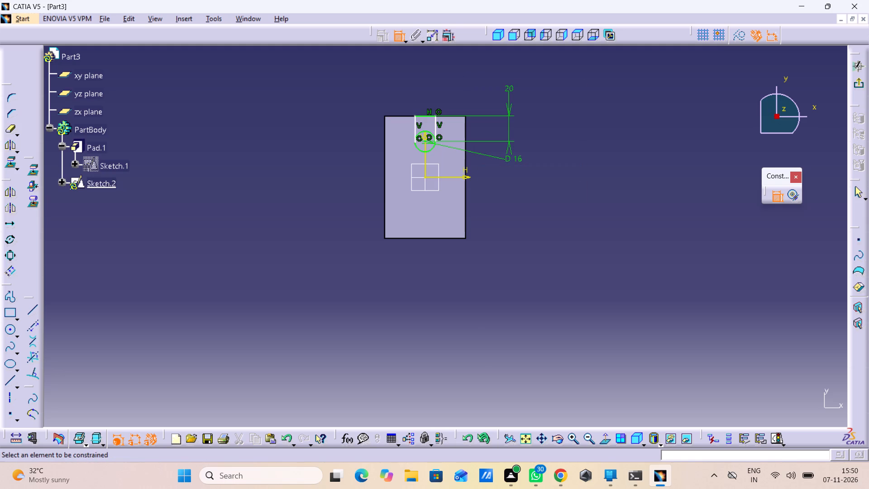
# Delete the 20 mm distance dimension between the circle's centre and the block's upper edge.
pyautogui.rightClick(500, 112)
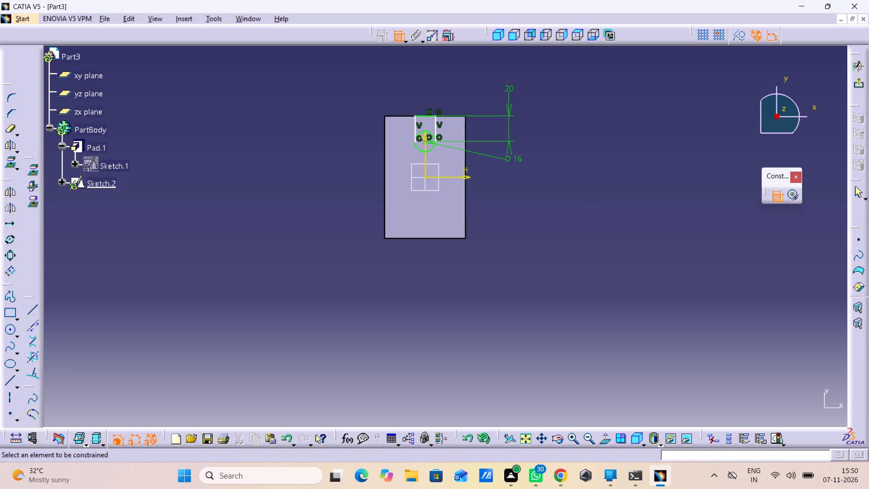
pyautogui.rightClick(506, 109)
pyautogui.click(531, 296)
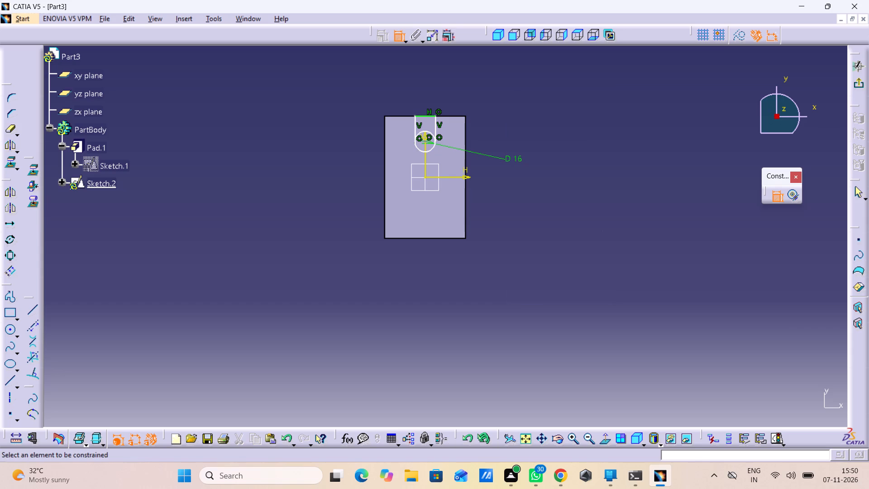
# Dimension the distance from the circle's centre to the block's upper edge.
pyautogui.click(425, 140)
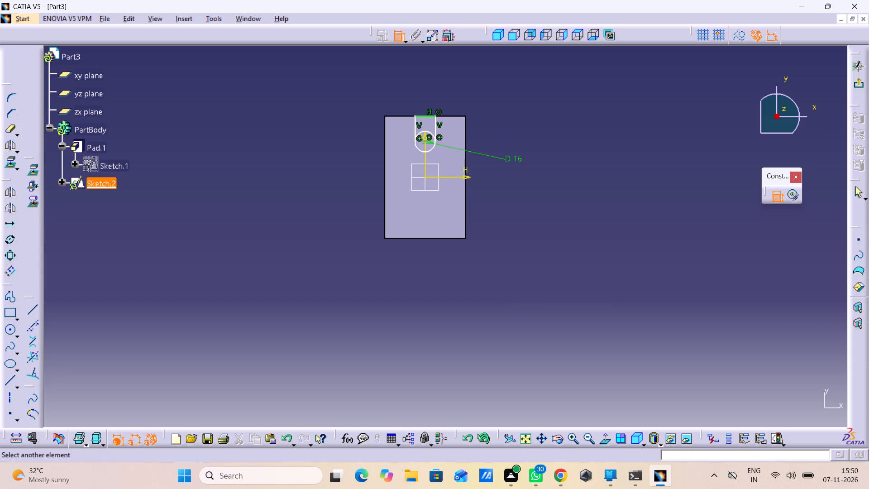
pyautogui.click(448, 115)
pyautogui.click(512, 89)
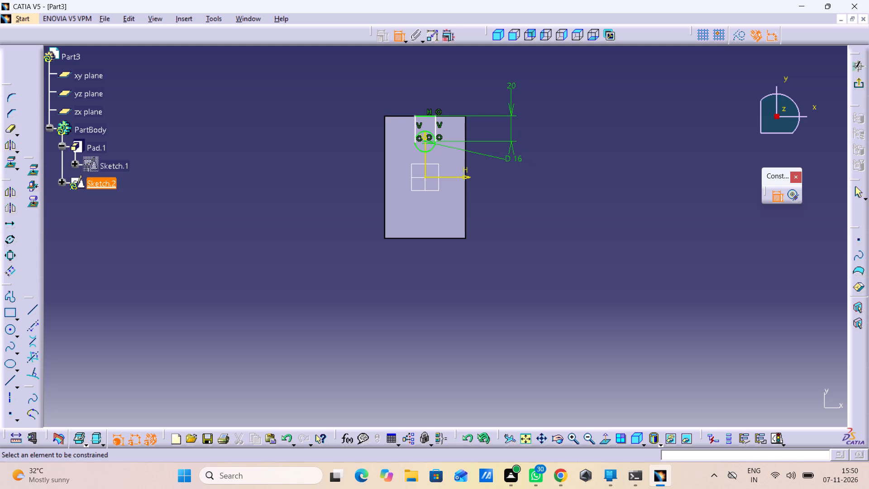
# Dimension the length of the slot profile's horizontal top line and set it to 16 mm.
pyautogui.click(429, 112)
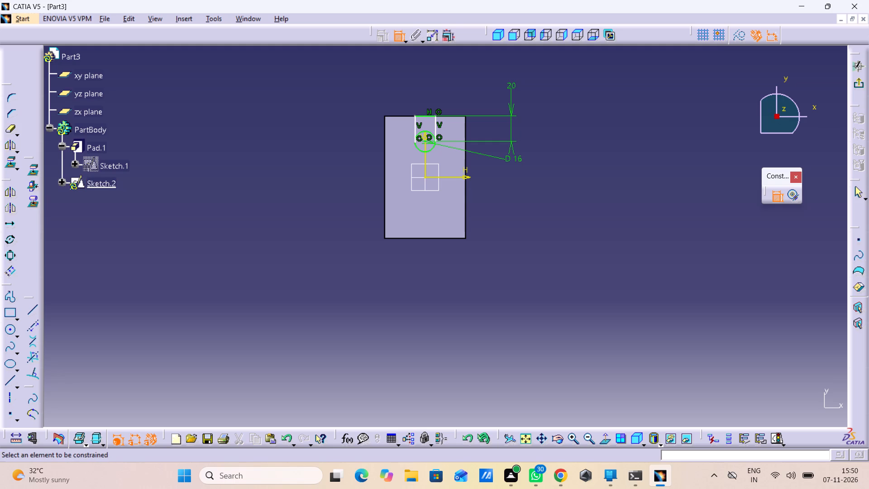
pyautogui.click(425, 115)
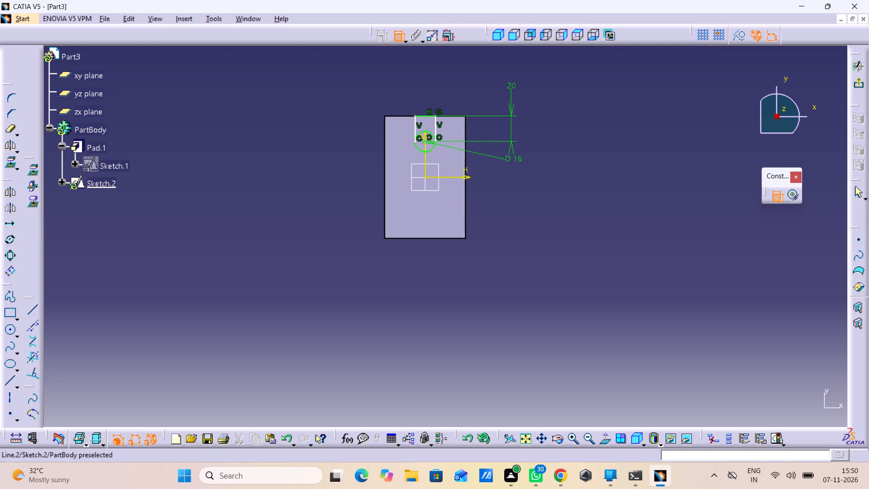
pyautogui.click(426, 117)
pyautogui.click(431, 88)
pyautogui.doubleClick(430, 85)
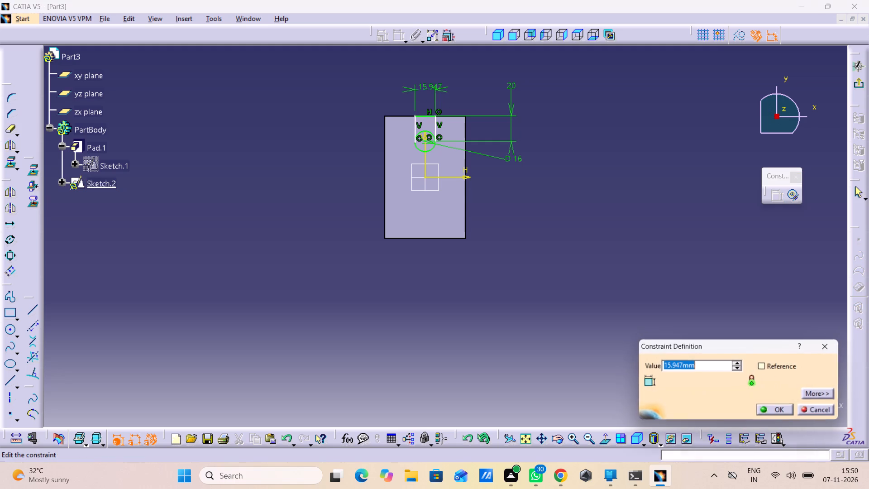
pyautogui.write('16')
pyautogui.press('Return')
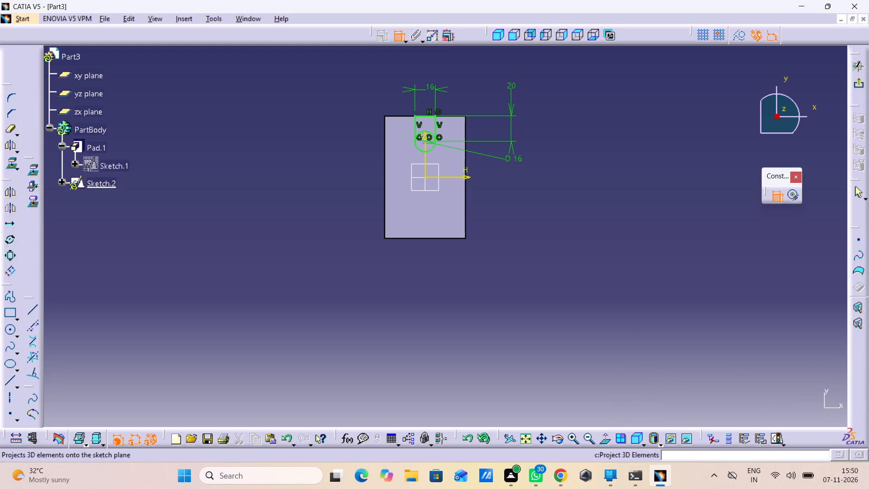
# Quick Trim the upper arc of the circle inside the slot profile.
pyautogui.doubleClick(13, 130)
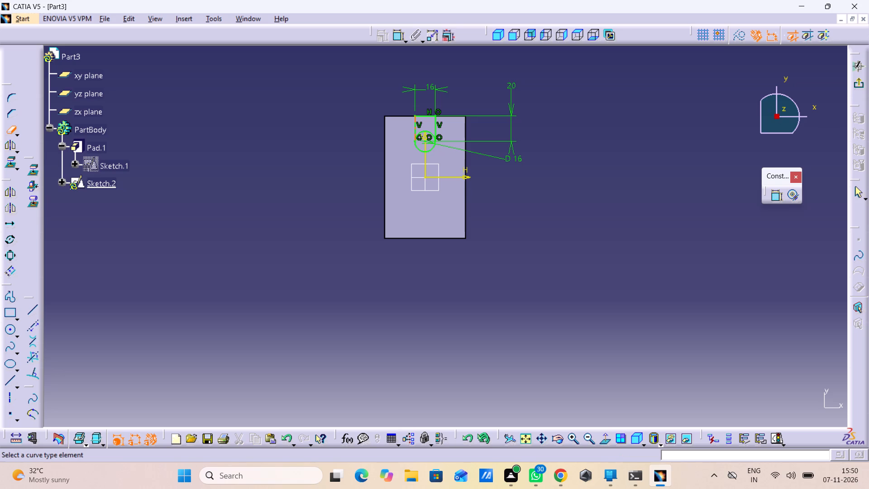
pyautogui.click(428, 130)
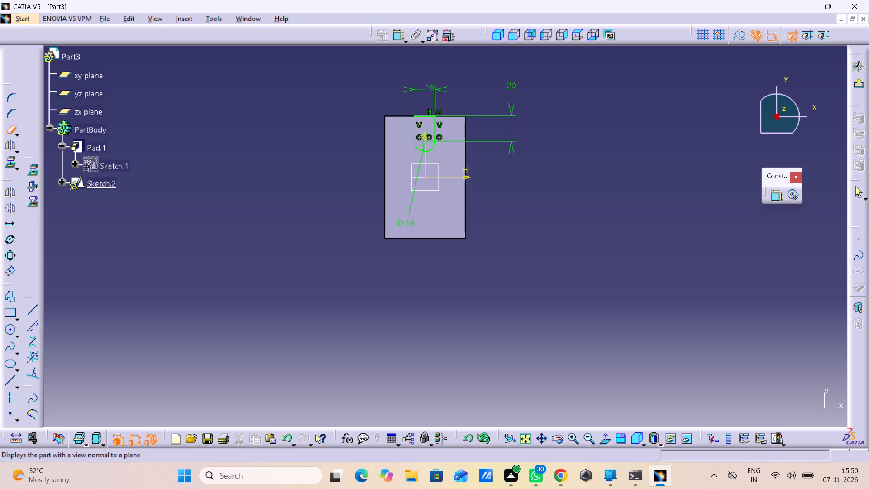
# Exit the sketch and cut the slot profile Sketch.2 through the block as a Pocket with a 32 mm depth.
pyautogui.click(860, 86)
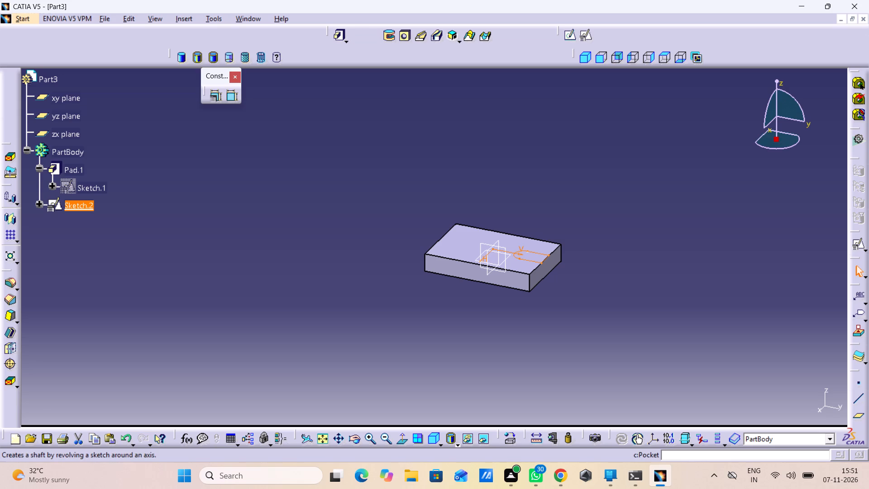
pyautogui.moveTo(356, 36); pyautogui.dragTo(356, 43)
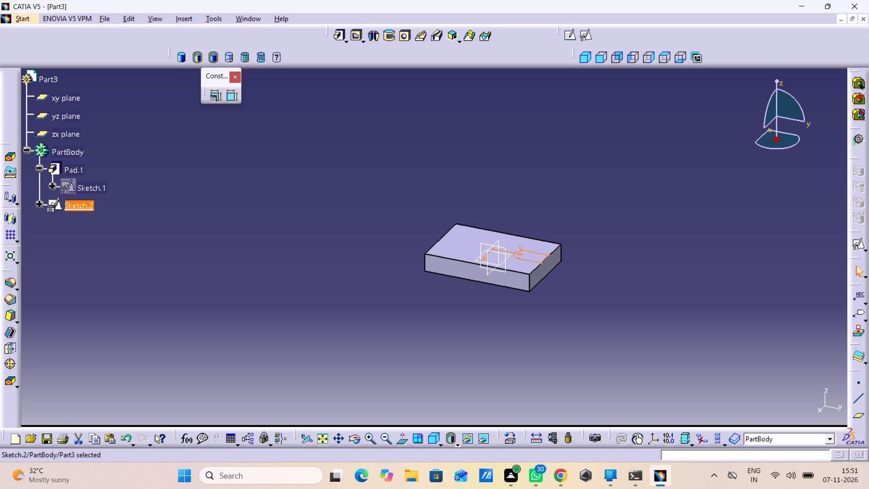
pyautogui.click(357, 35)
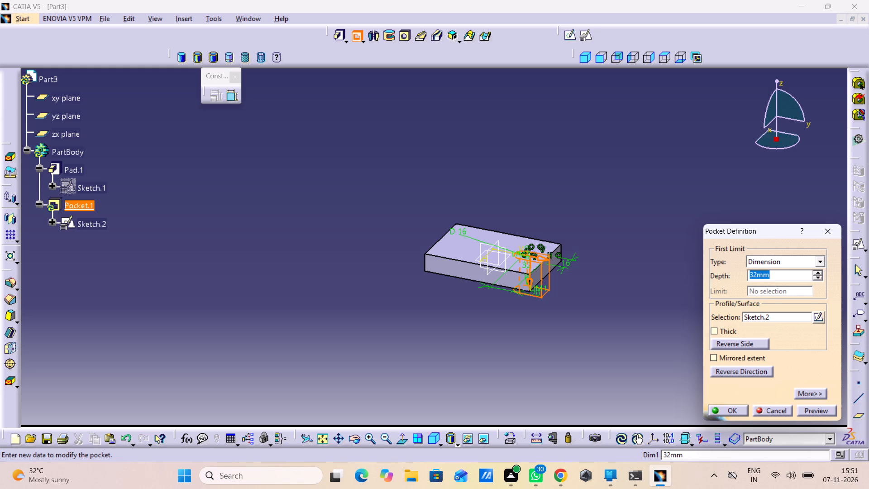
pyautogui.click(820, 407)
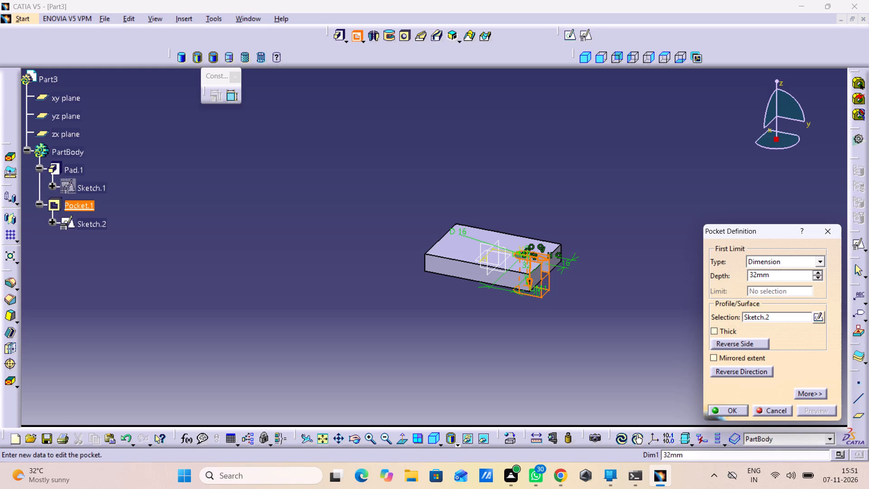
pyautogui.click(725, 413)
pyautogui.click(583, 360)
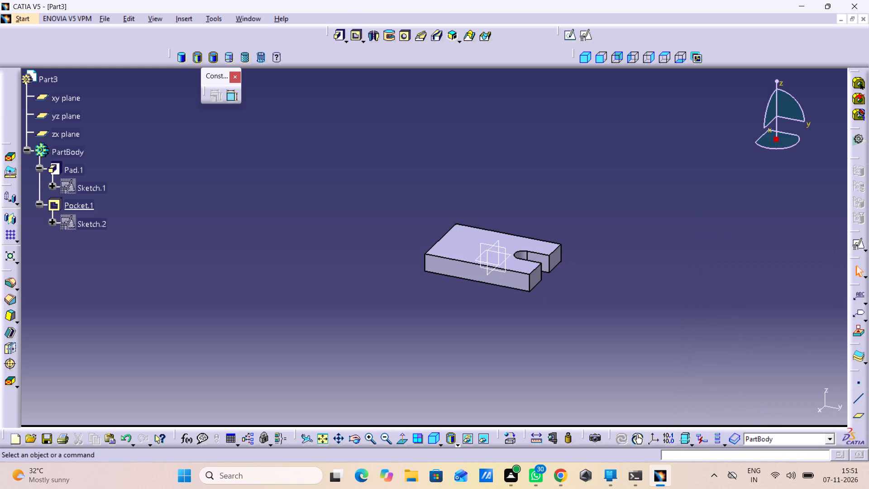
# Start a positioned sketch on the block's end face opposite the slot, keeping implicit origin and orientation.
pyautogui.middleClick(624, 341)
pyautogui.rightClick(624, 341)
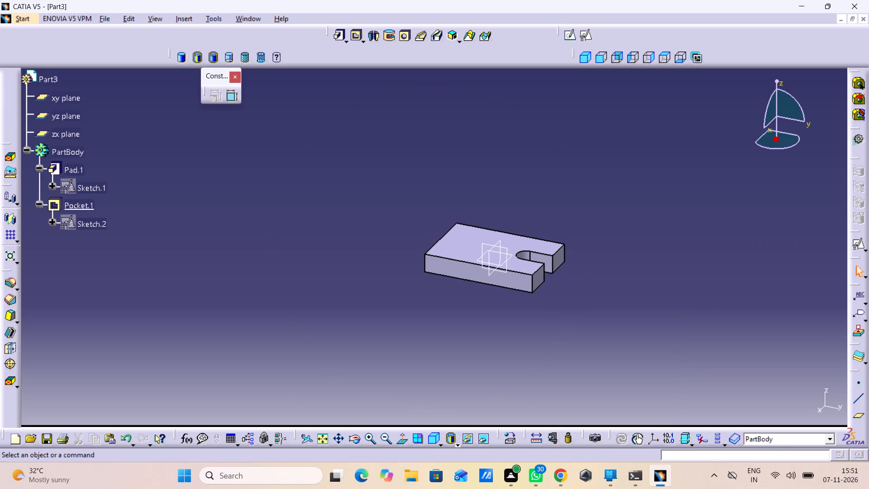
pyautogui.middleClick(624, 338)
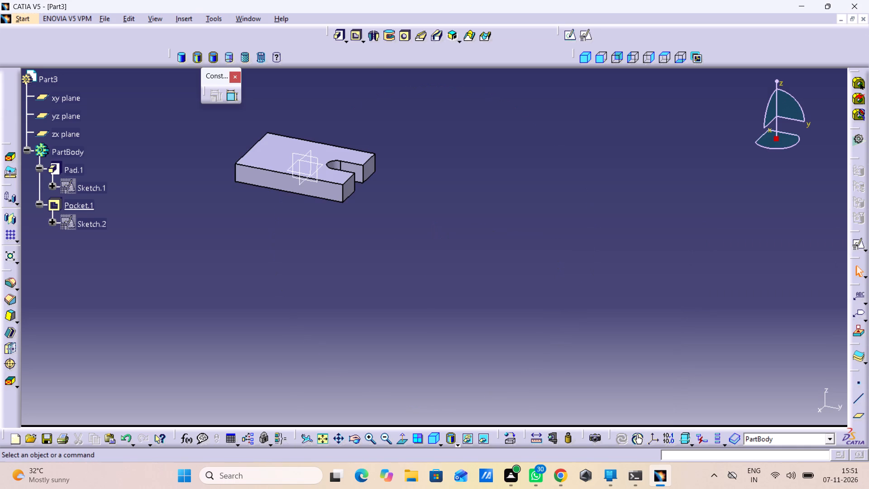
pyautogui.moveTo(486, 297); pyautogui.dragTo(643, 281, button='middle')
pyautogui.moveTo(486, 297); pyautogui.dragTo(644, 281, button='right')
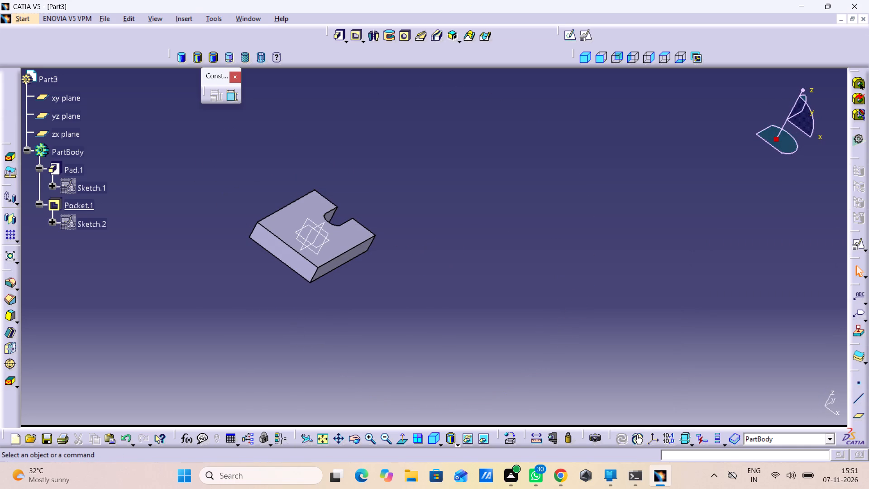
pyautogui.click(275, 241)
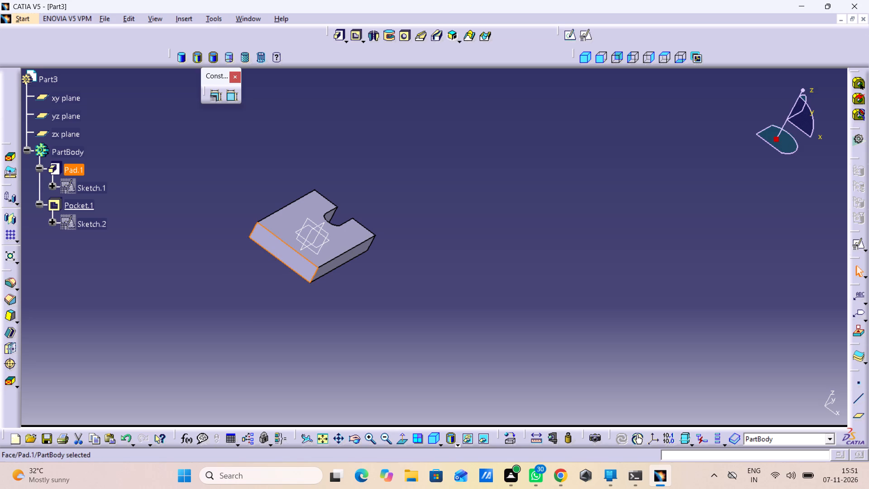
pyautogui.click(590, 38)
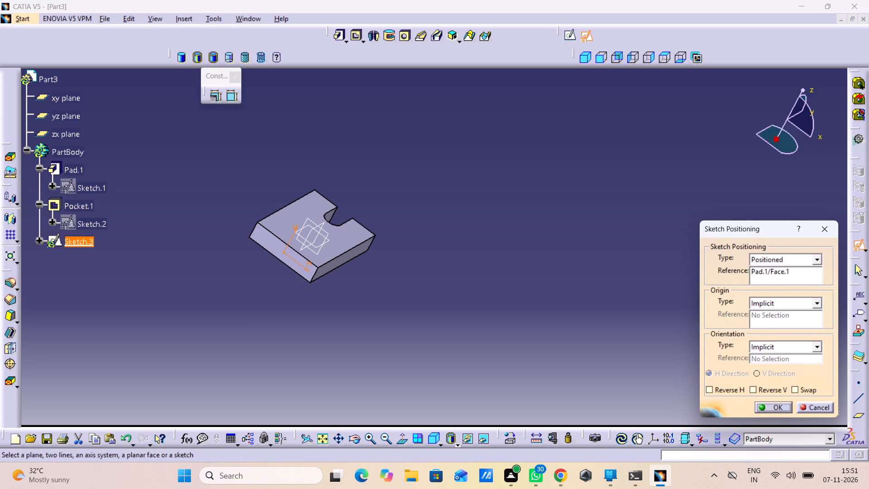
pyautogui.click(778, 407)
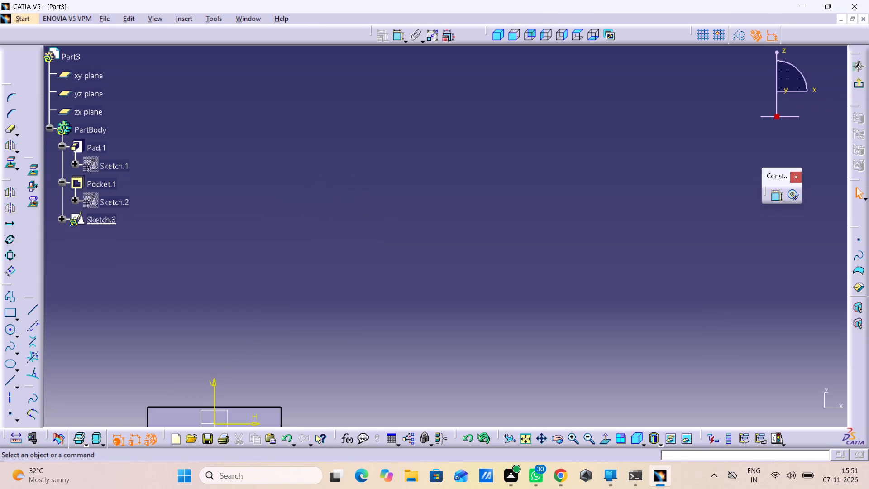
# Sketch a closed five-sided profile above the block, about 58 mm wide and 45 mm high, with its upper corner on the +H side slanted.
pyautogui.moveTo(422, 336); pyautogui.dragTo(620, 203, button='middle')
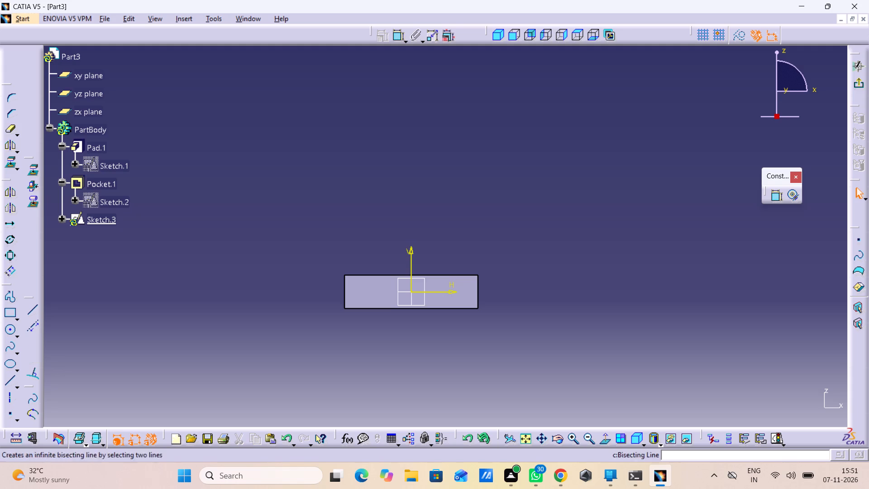
pyautogui.click(12, 301)
pyautogui.doubleClick(12, 301)
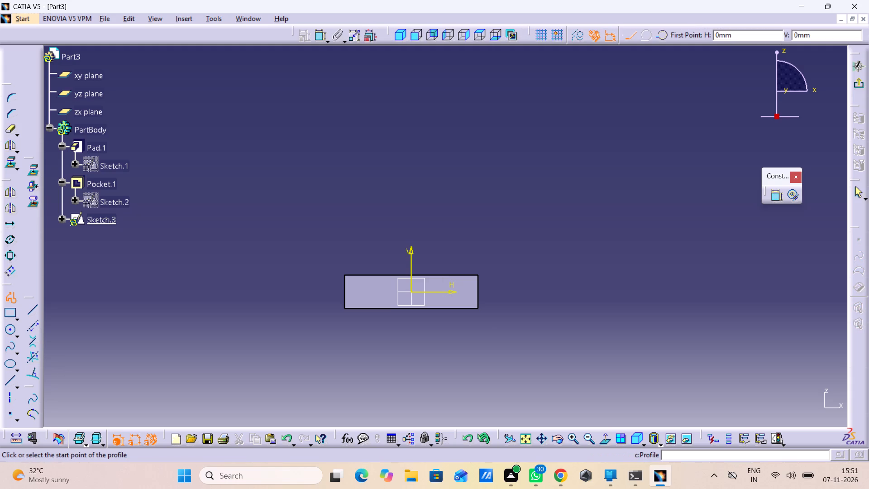
pyautogui.doubleClick(12, 301)
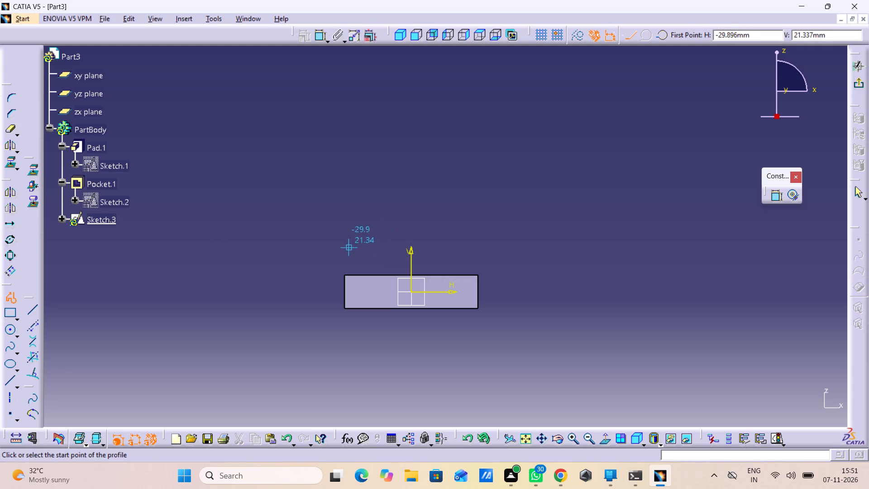
pyautogui.moveTo(343, 249); pyautogui.dragTo(345, 244)
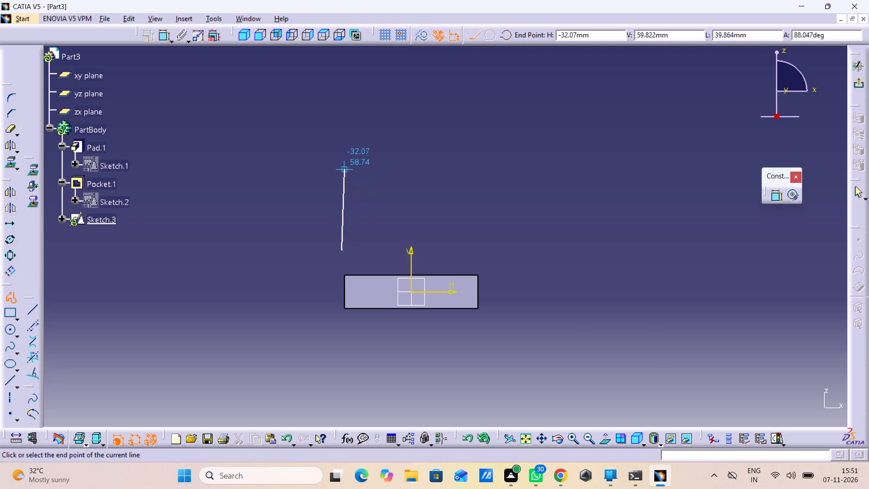
pyautogui.click(341, 155)
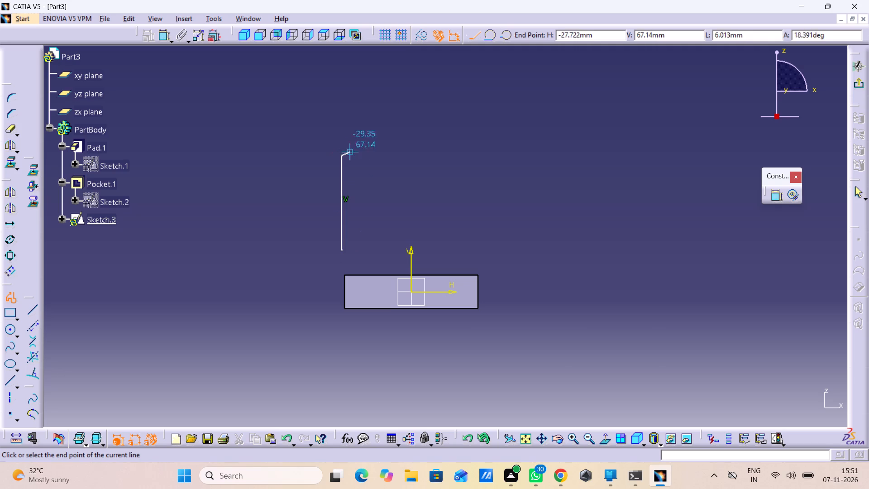
pyautogui.click(423, 156)
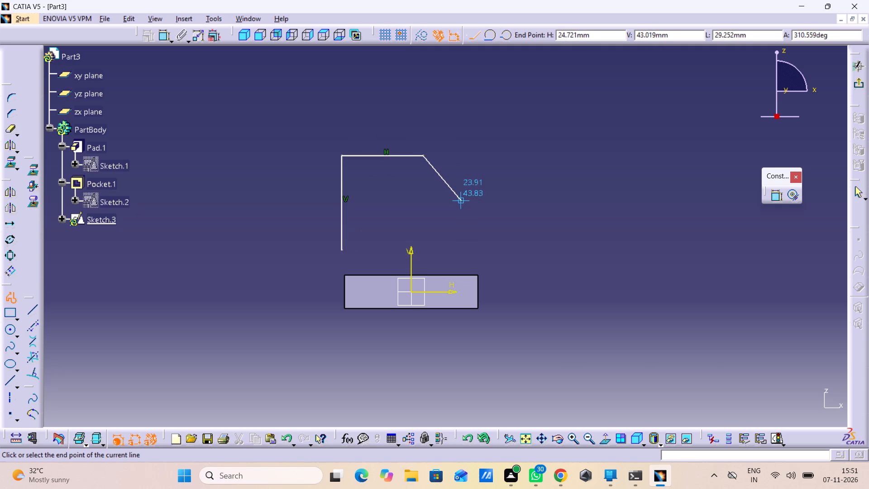
pyautogui.click(464, 203)
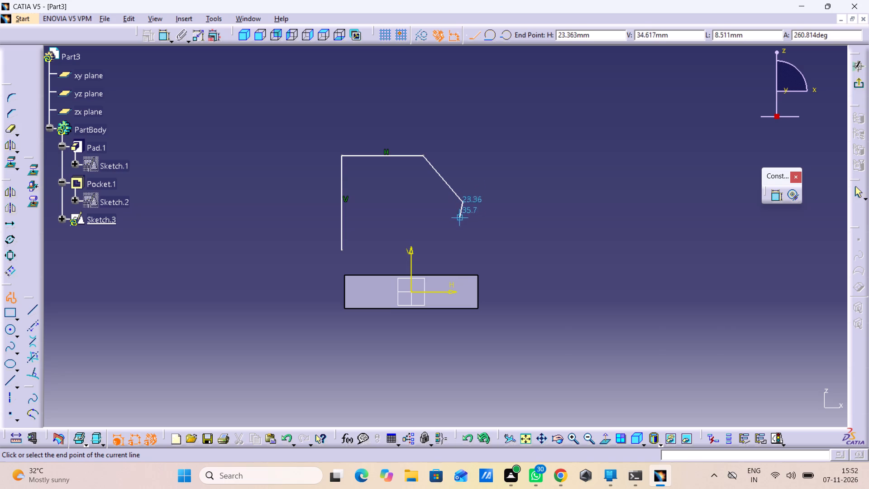
pyautogui.click(463, 249)
pyautogui.click(341, 252)
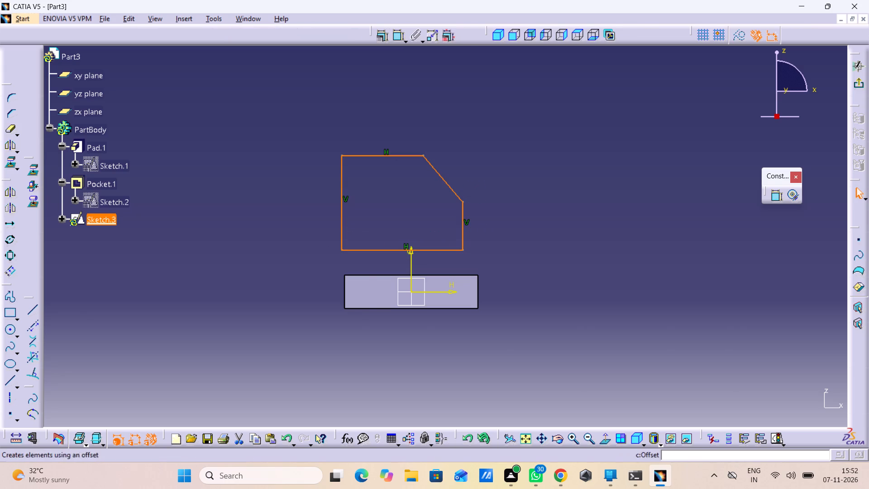
pyautogui.click(748, 213)
# Dimension the height from the slanted line's lower endpoint to the block's bottom edge and set it to 34 mm.
pyautogui.doubleClick(775, 195)
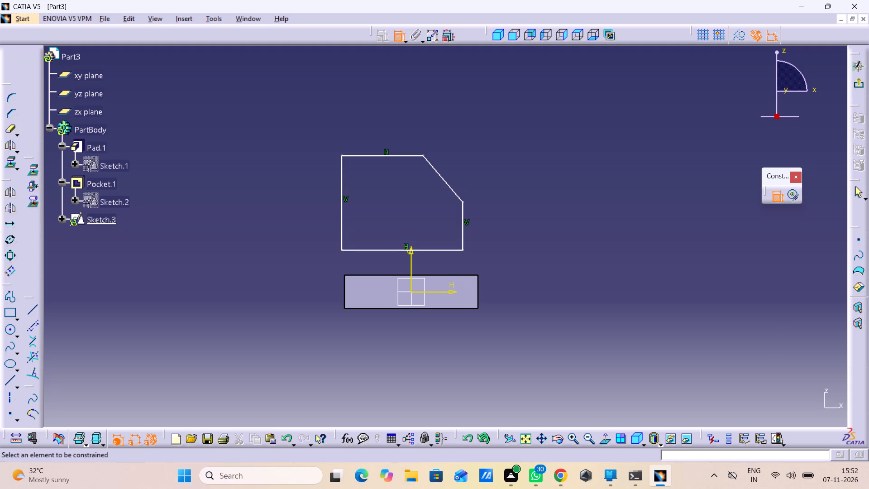
pyautogui.click(465, 201)
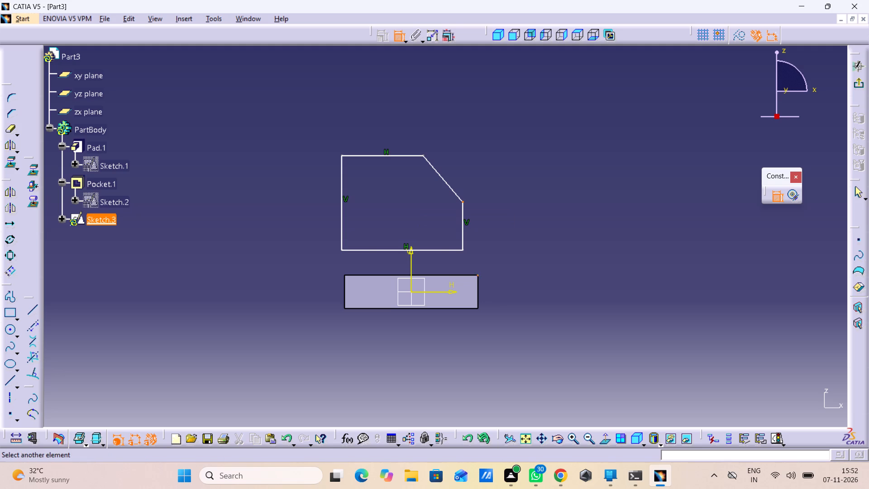
pyautogui.click(462, 307)
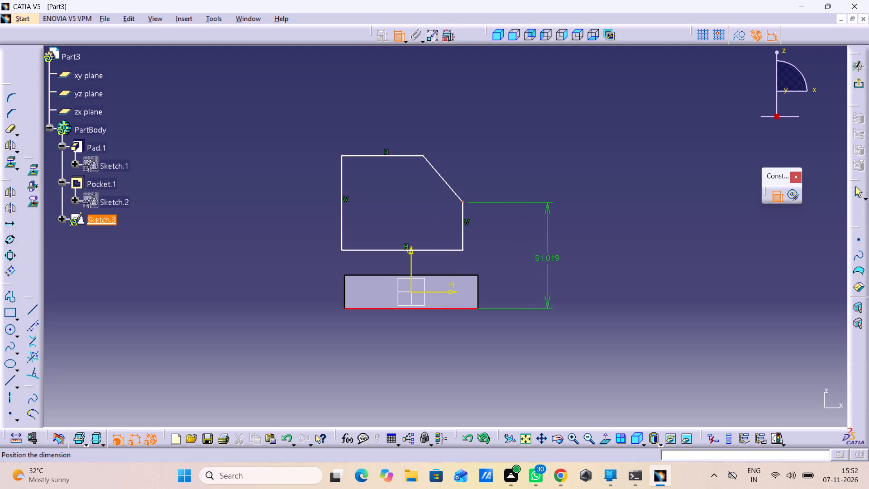
pyautogui.click(550, 254)
pyautogui.doubleClick(550, 254)
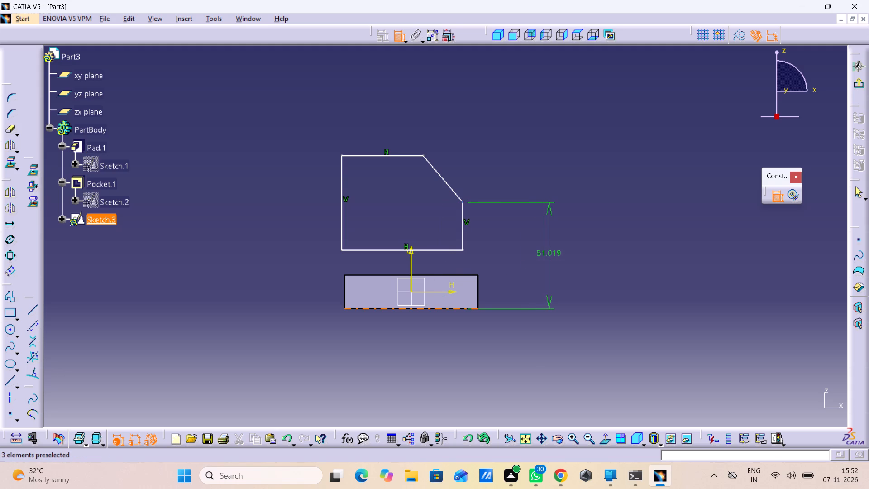
pyautogui.doubleClick(550, 251)
pyautogui.press('3')
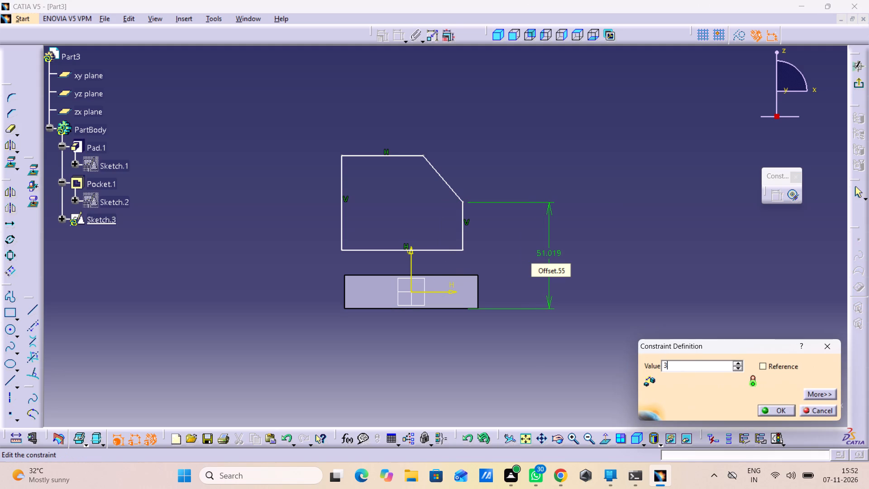
pyautogui.press('4')
pyautogui.press('Return')
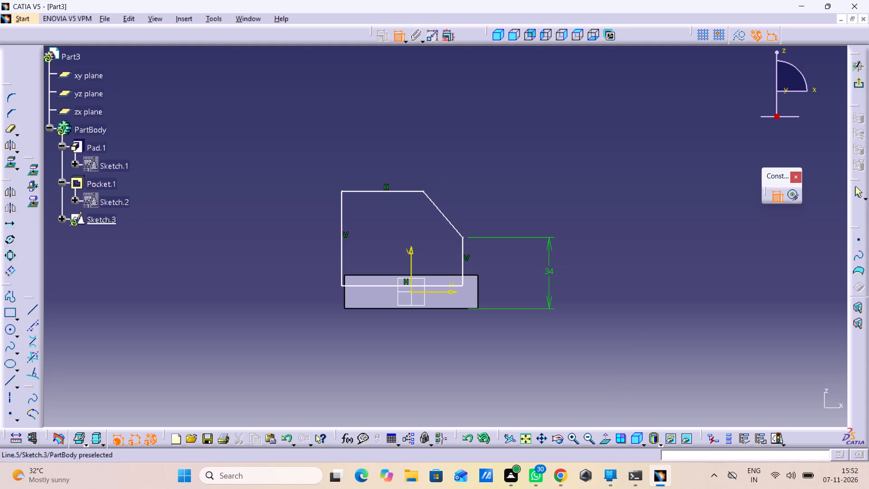
# Make the profile's horizontal bottom line coincident with the block's top edge.
pyautogui.click(426, 284)
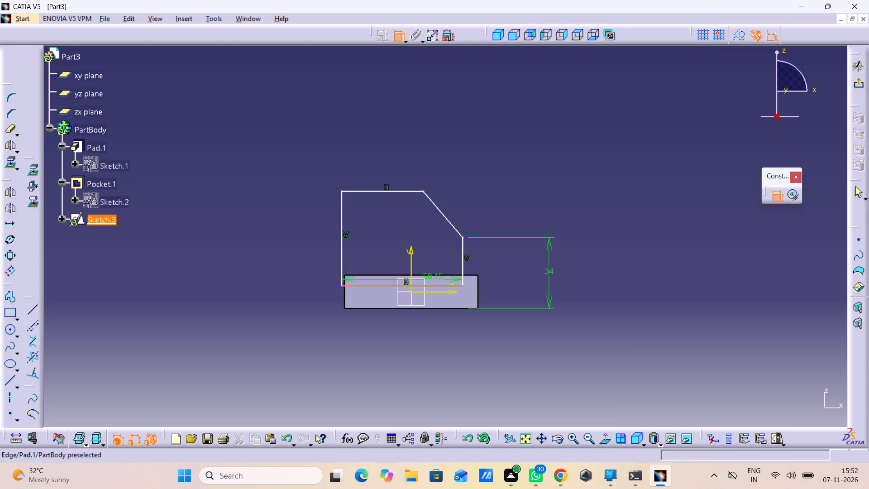
pyautogui.click(435, 276)
pyautogui.rightClick(603, 222)
pyautogui.click(644, 313)
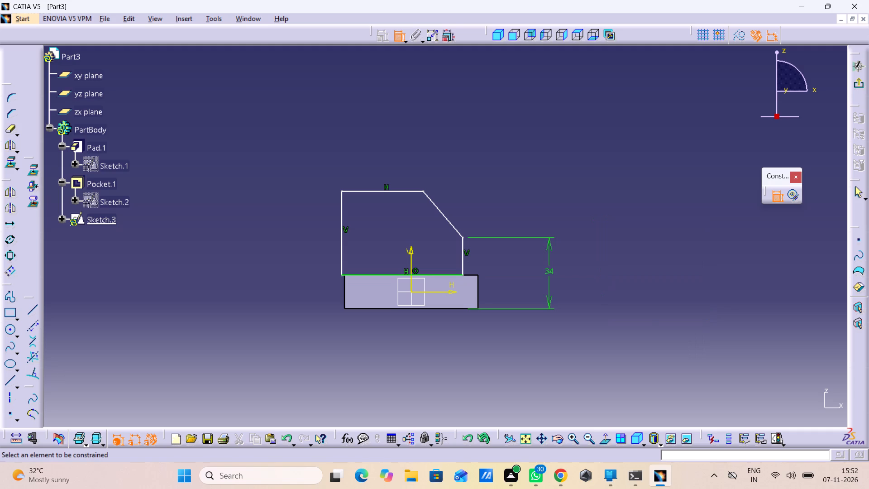
# Delete the 34 mm height dimension between the slanted line's lower endpoint and the block's bottom edge.
pyautogui.rightClick(498, 235)
pyautogui.rightClick(548, 240)
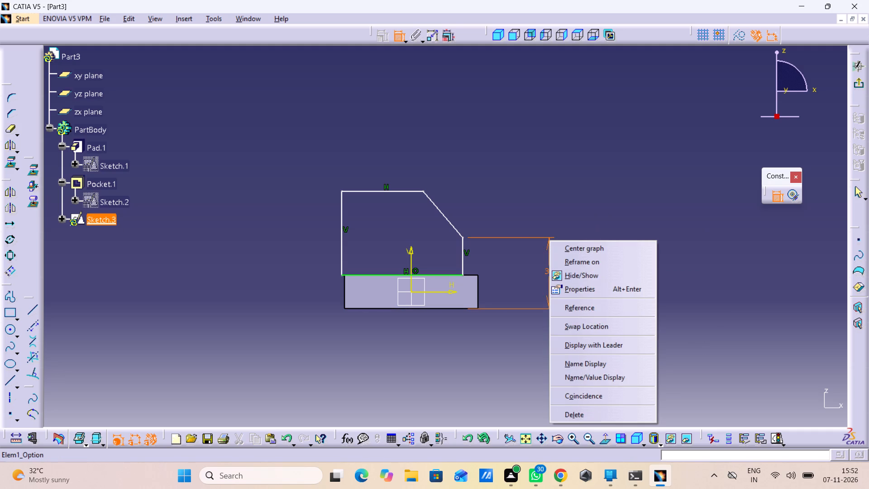
pyautogui.click(594, 407)
pyautogui.click(594, 411)
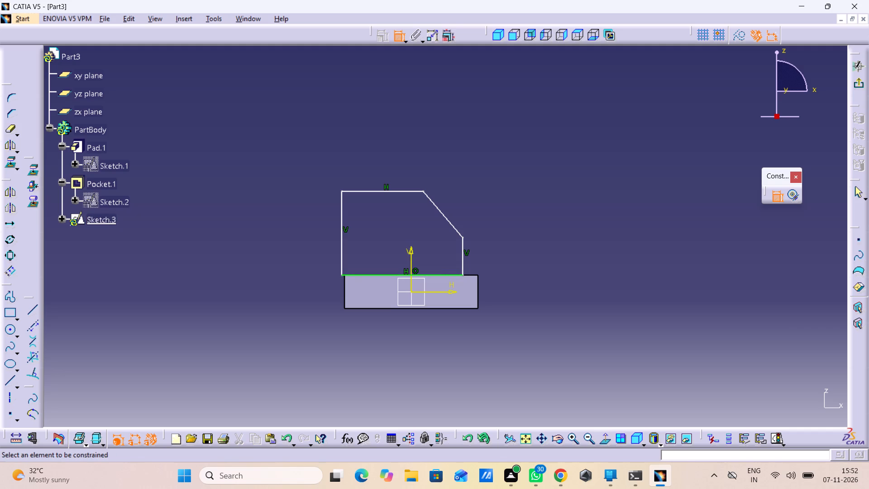
# Dimension the length of the profile's horizontal bottom line and set it to 64 mm.
pyautogui.click(359, 273)
pyautogui.click(394, 352)
pyautogui.doubleClick(394, 346)
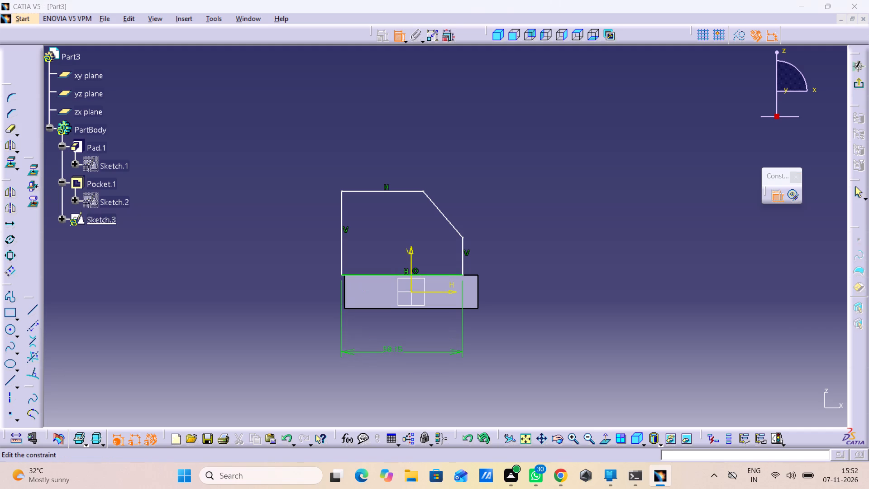
pyautogui.write('64')
pyautogui.press('Return')
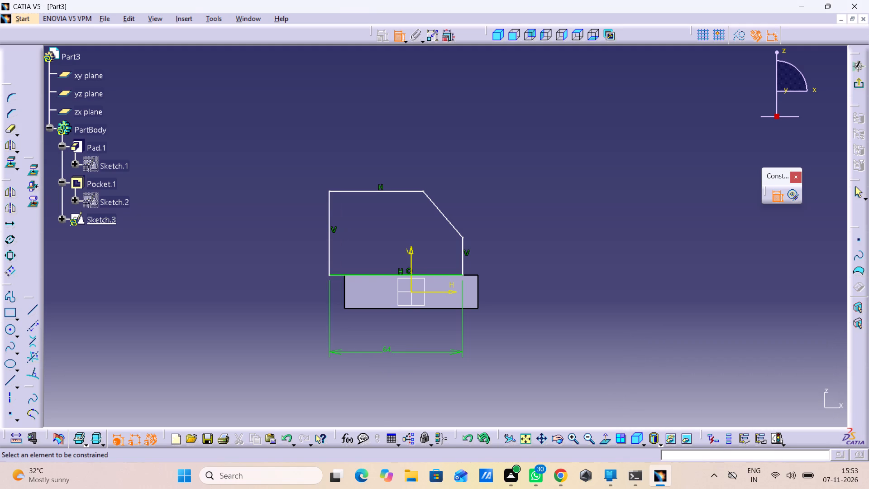
# Make the profile's lower corner on the +H side coincident with the block's vertical side edge.
pyautogui.click(463, 276)
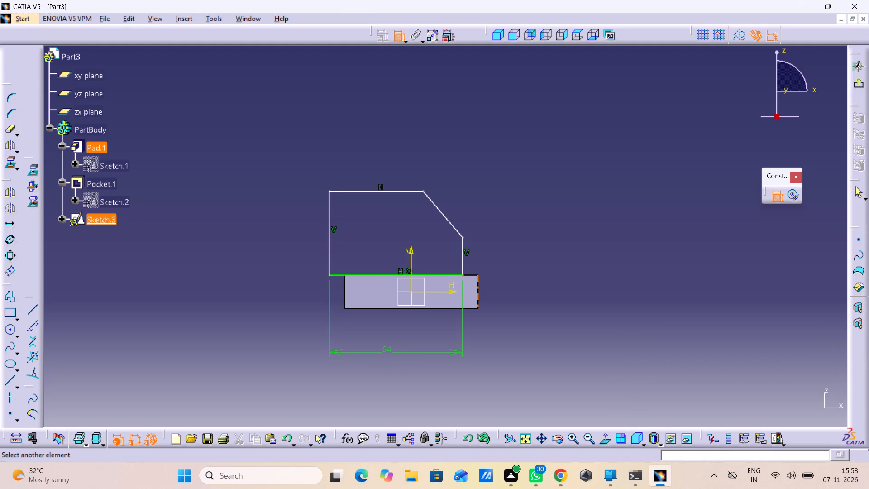
pyautogui.click(477, 283)
pyautogui.rightClick(508, 246)
pyautogui.click(538, 298)
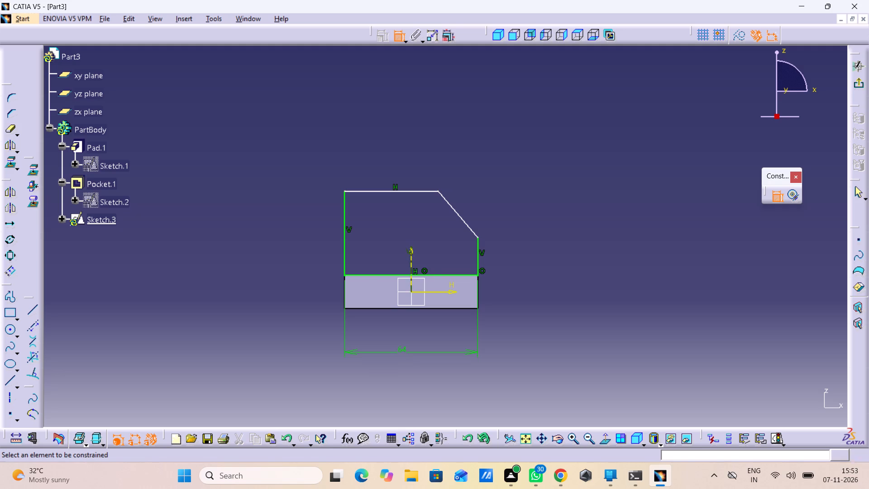
# Dimension the distance between the slanted line's upper and lower endpoints.
pyautogui.click(437, 191)
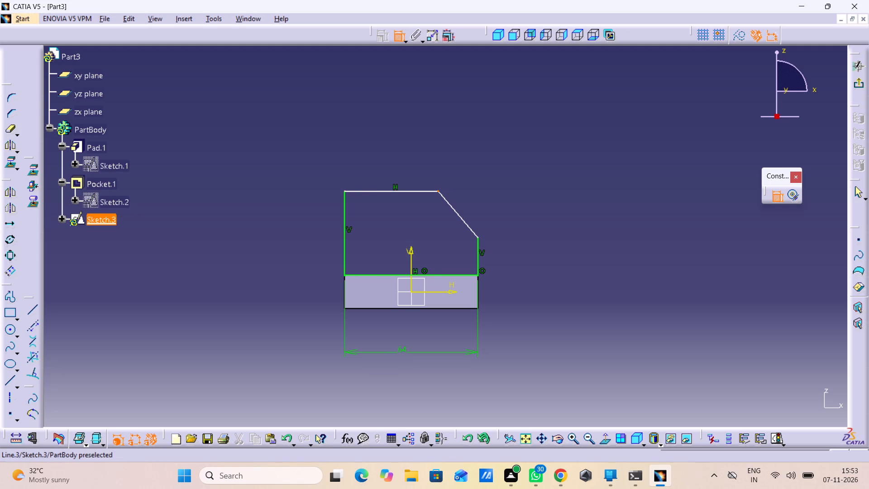
pyautogui.click(477, 238)
pyautogui.rightClick(509, 192)
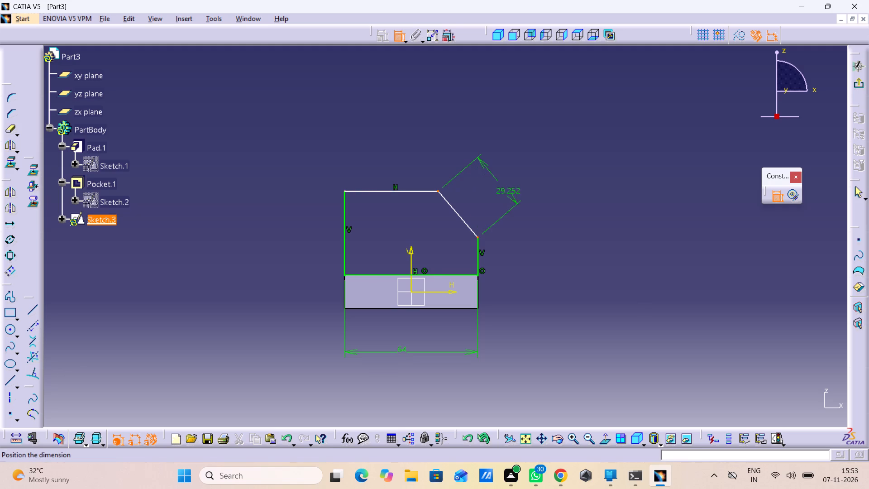
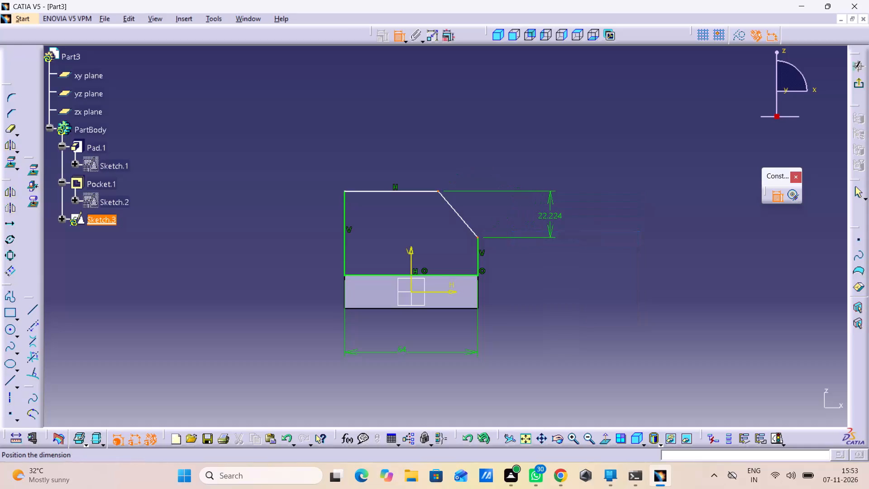
# Place the vertical dimension between the slanted line's endpoints beside the profile and set it to 30 mm.
pyautogui.click(552, 217)
pyautogui.doubleClick(550, 215)
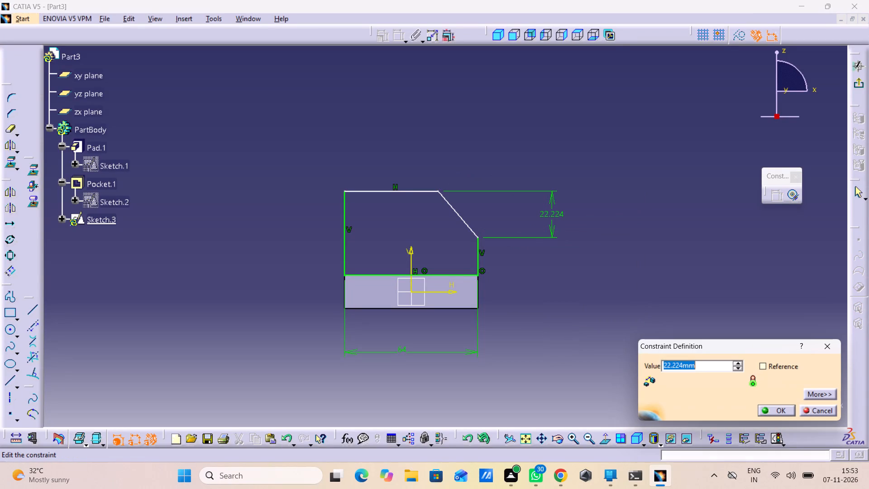
pyautogui.write('30')
pyautogui.press('Return')
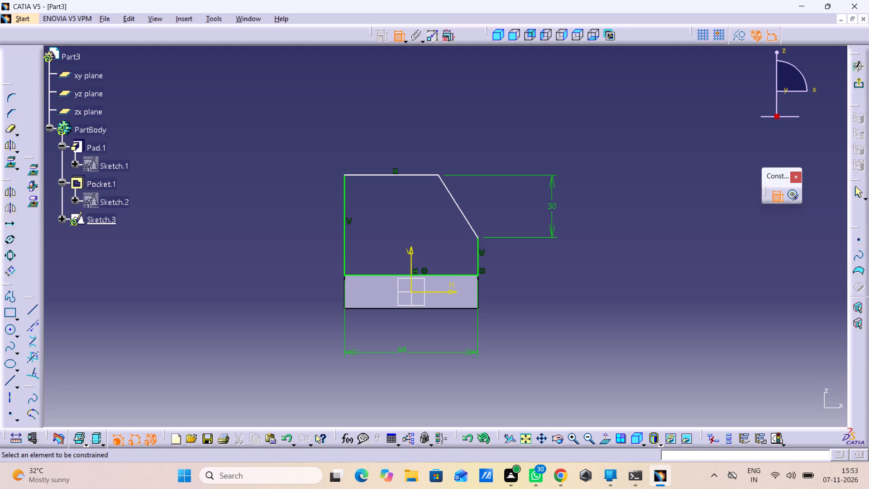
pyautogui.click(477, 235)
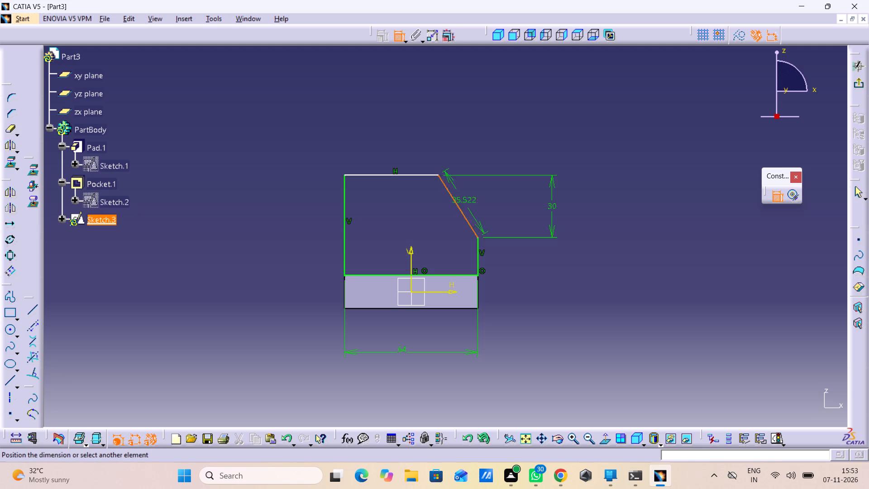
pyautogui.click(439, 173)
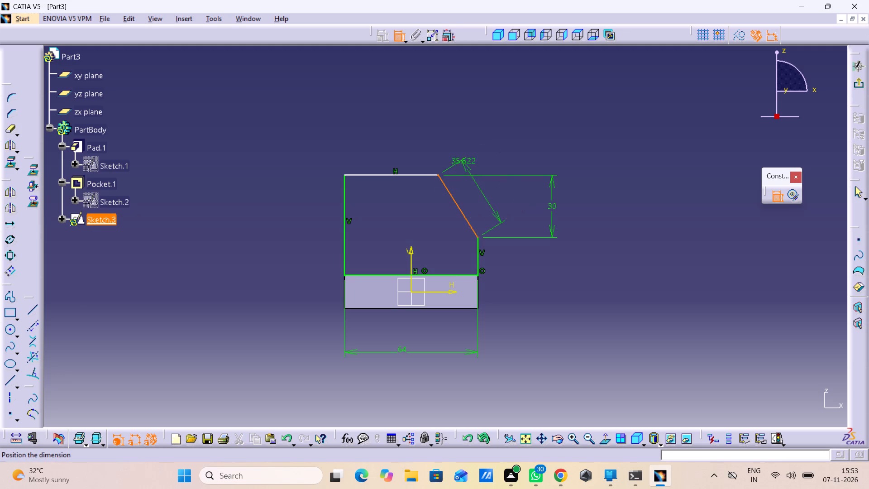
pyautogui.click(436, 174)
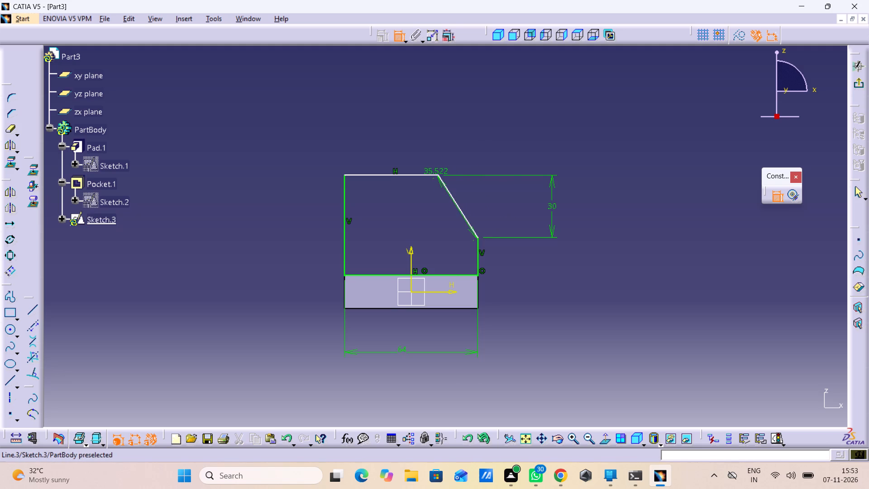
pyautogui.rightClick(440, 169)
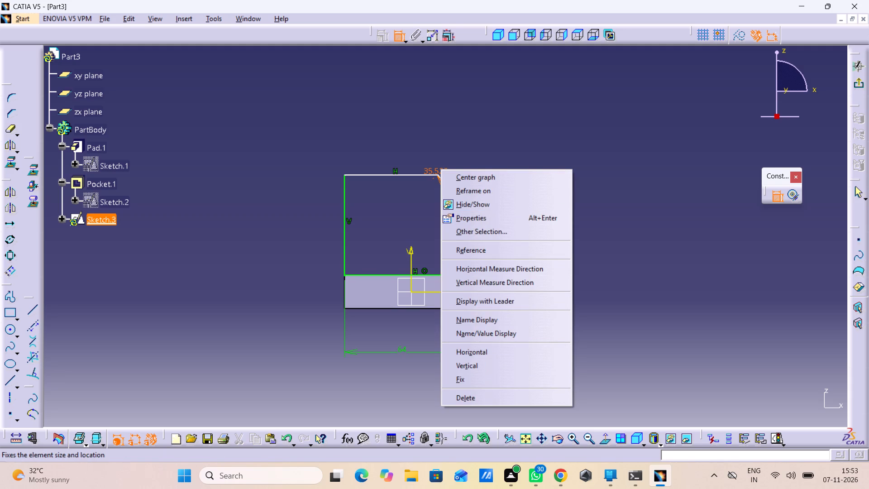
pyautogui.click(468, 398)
# Dimension the horizontal distance between the slanted line's upper and lower endpoints and set it to 20 mm.
pyautogui.click(479, 237)
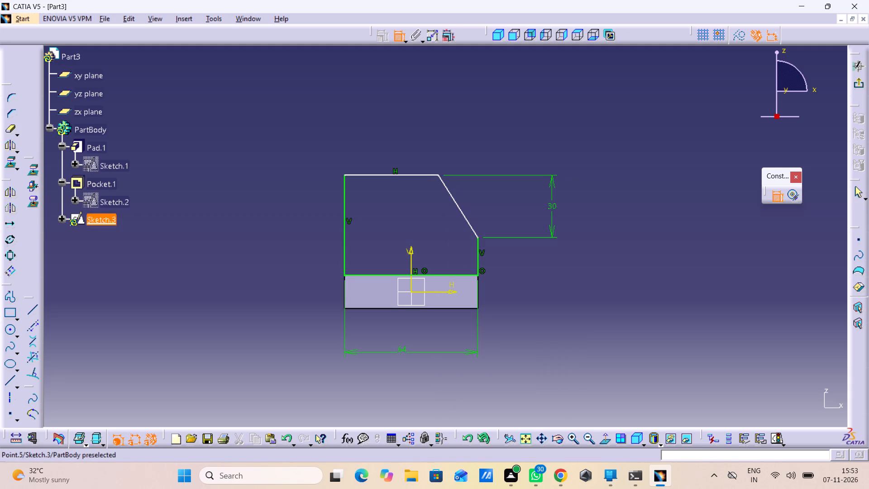
pyautogui.click(437, 177)
pyautogui.rightClick(487, 151)
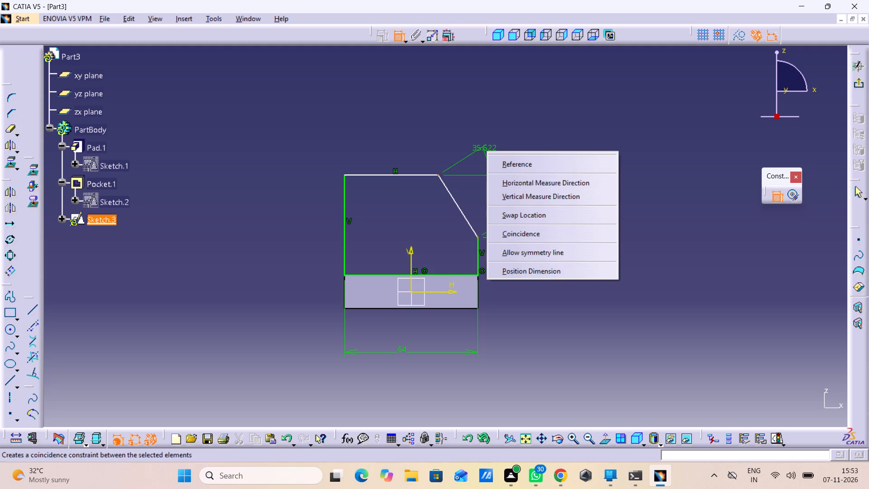
pyautogui.click(528, 185)
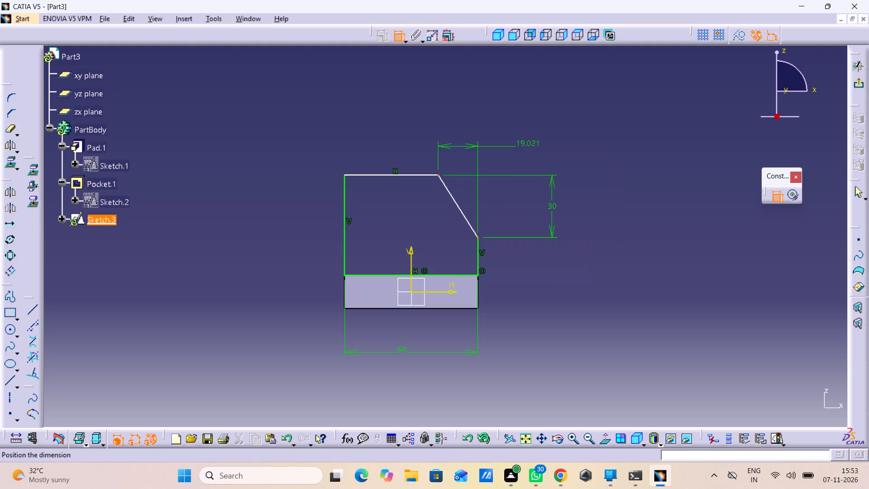
pyautogui.click(529, 142)
pyautogui.doubleClick(529, 136)
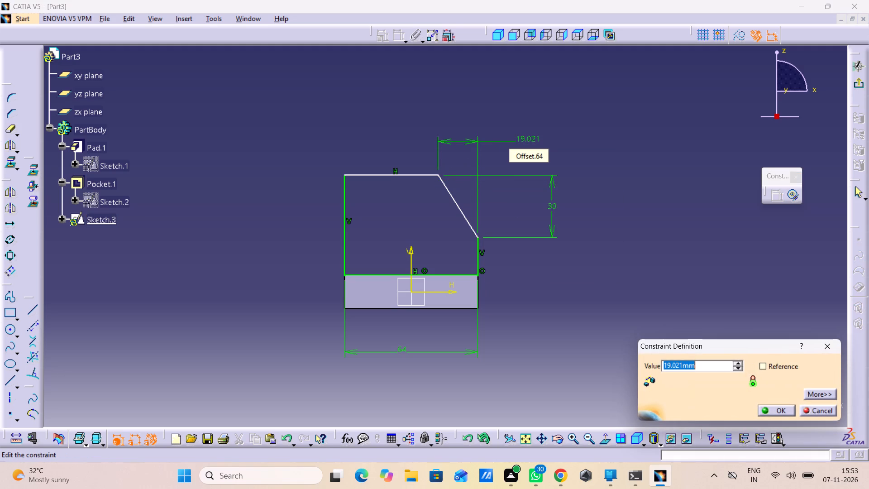
pyautogui.write('20')
pyautogui.press('Return')
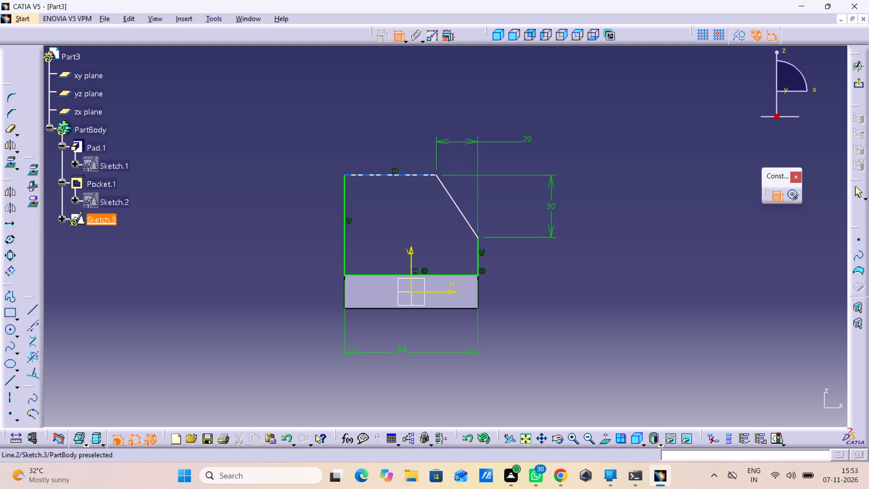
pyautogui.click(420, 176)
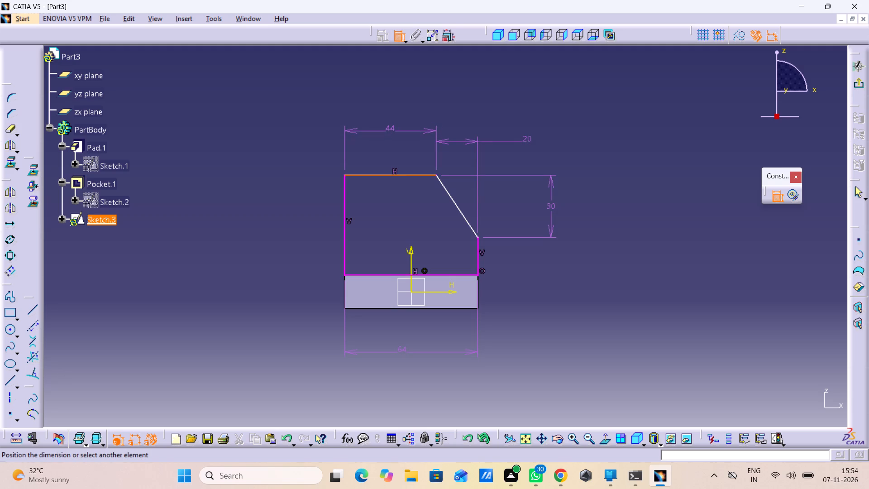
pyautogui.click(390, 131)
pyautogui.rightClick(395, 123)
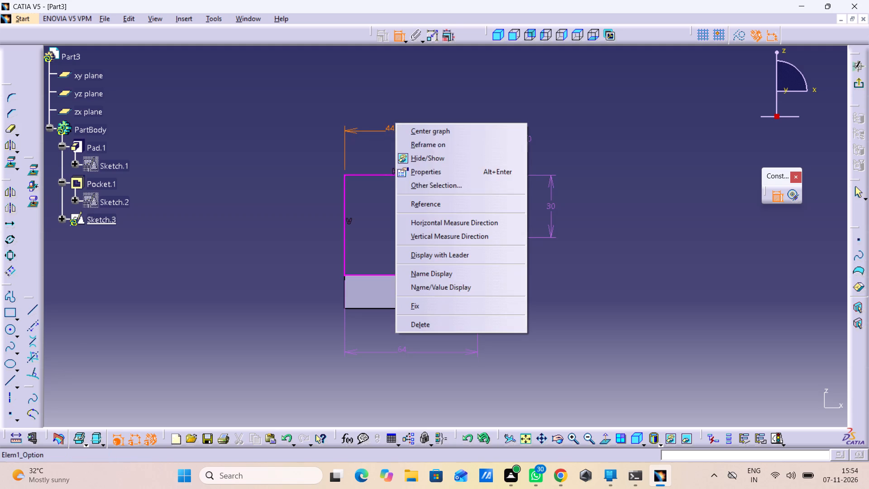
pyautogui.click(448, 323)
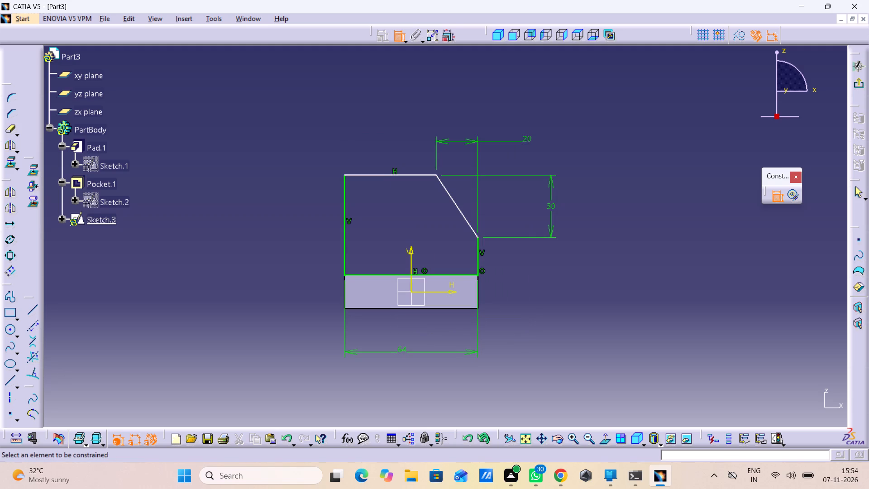
# Dimension the height of the profile's full-height vertical line opposite the slanted corner.
pyautogui.click(345, 189)
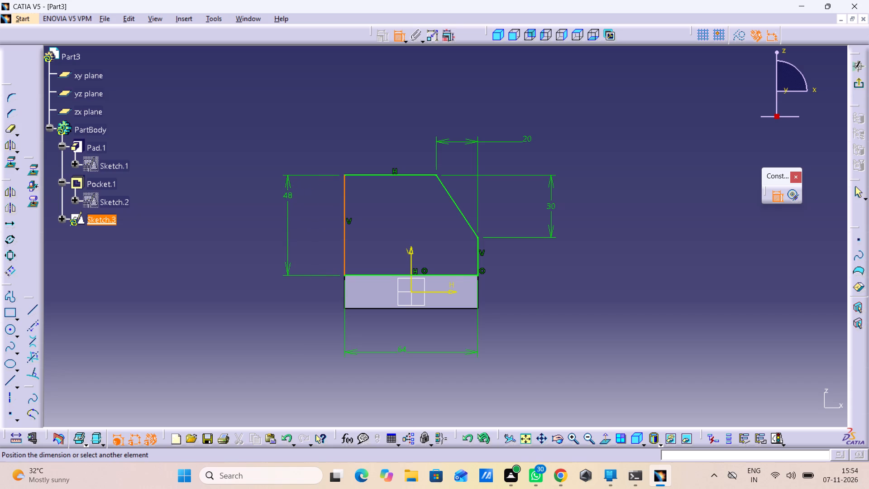
pyautogui.click(293, 235)
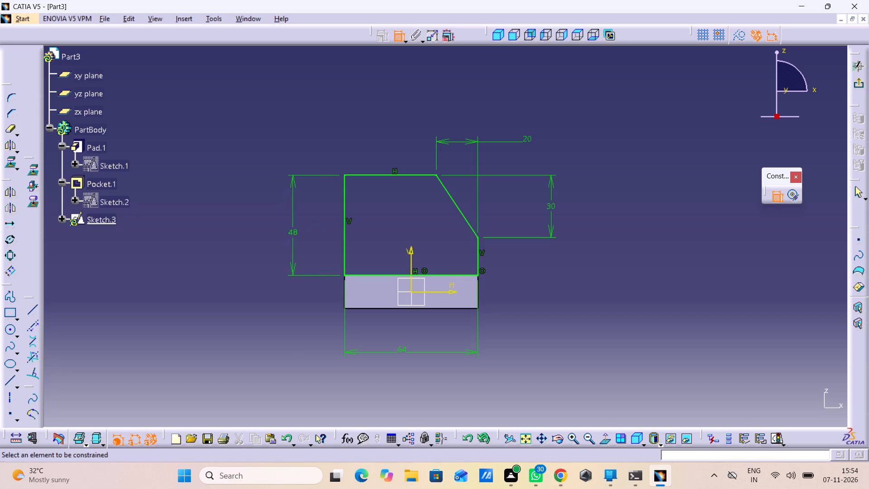
pyautogui.click(294, 242)
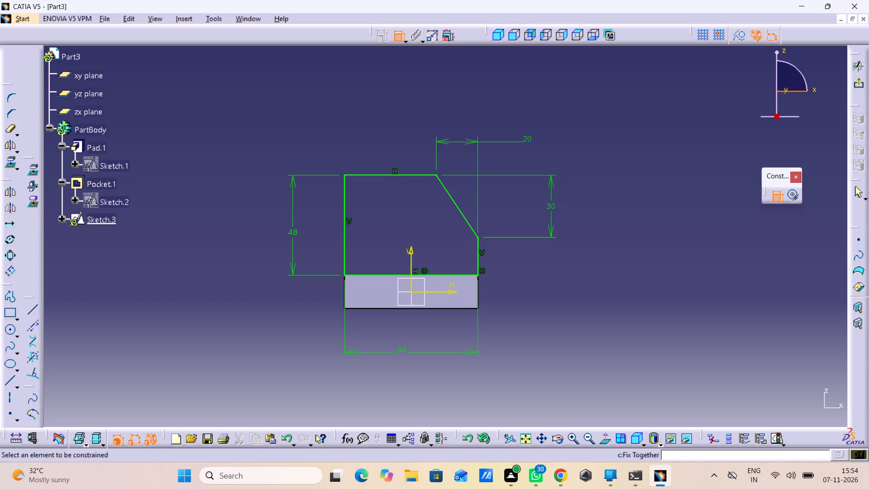
# Exit the sketch and pad the profile 16 mm with the direction reversed, so the wall extends over the base block.
pyautogui.click(862, 83)
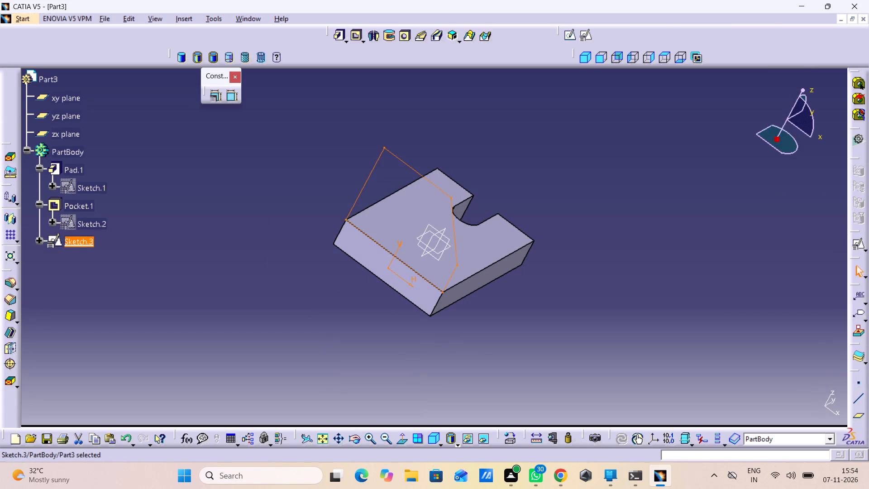
pyautogui.click(340, 40)
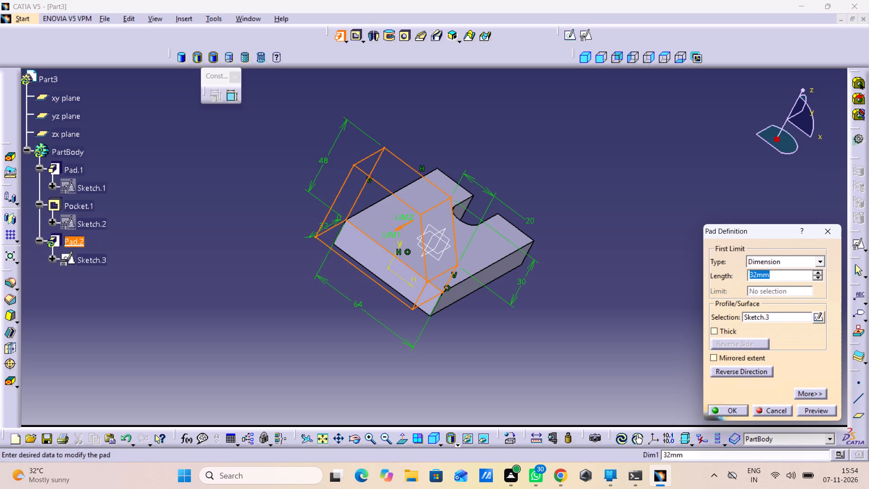
pyautogui.click(754, 370)
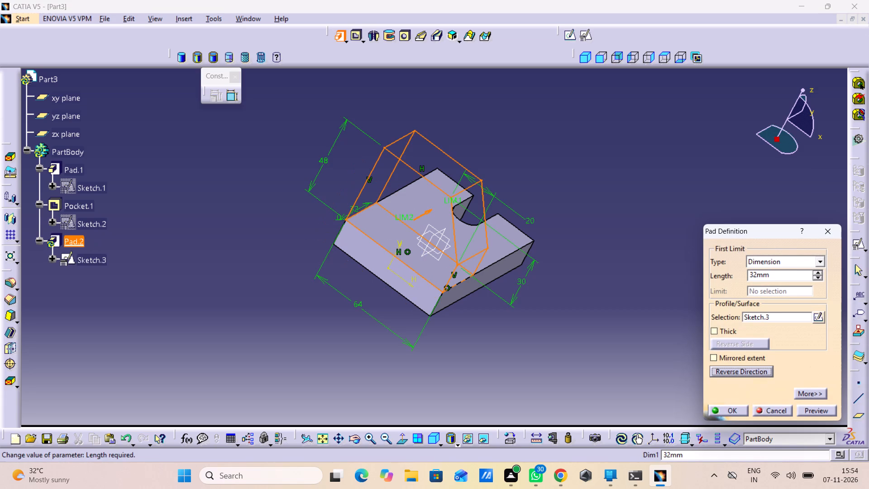
pyautogui.moveTo(767, 275); pyautogui.dragTo(599, 249)
pyautogui.write('16')
pyautogui.press('Return')
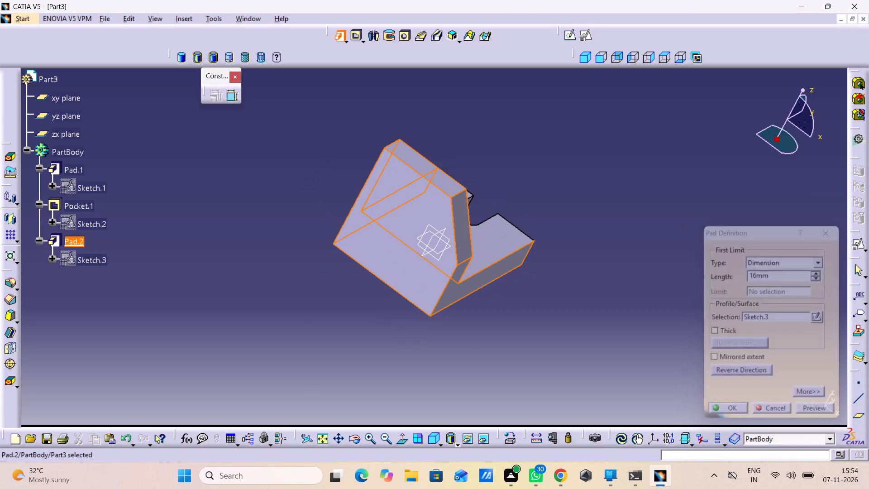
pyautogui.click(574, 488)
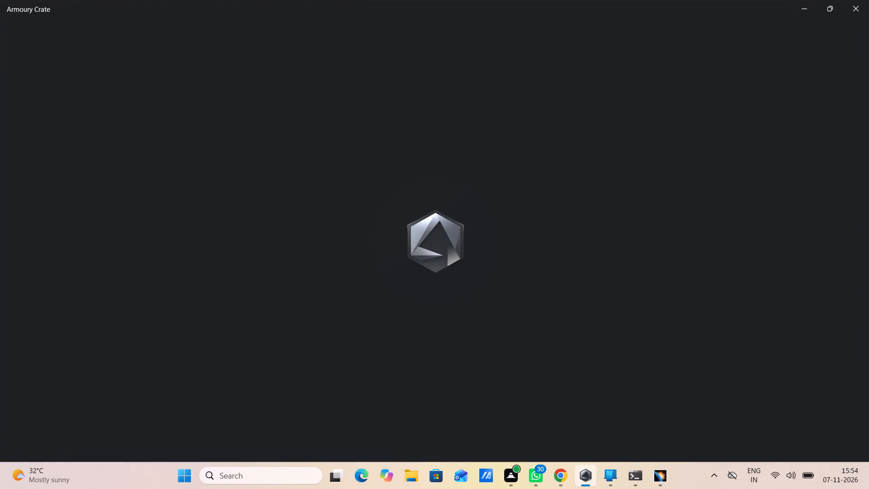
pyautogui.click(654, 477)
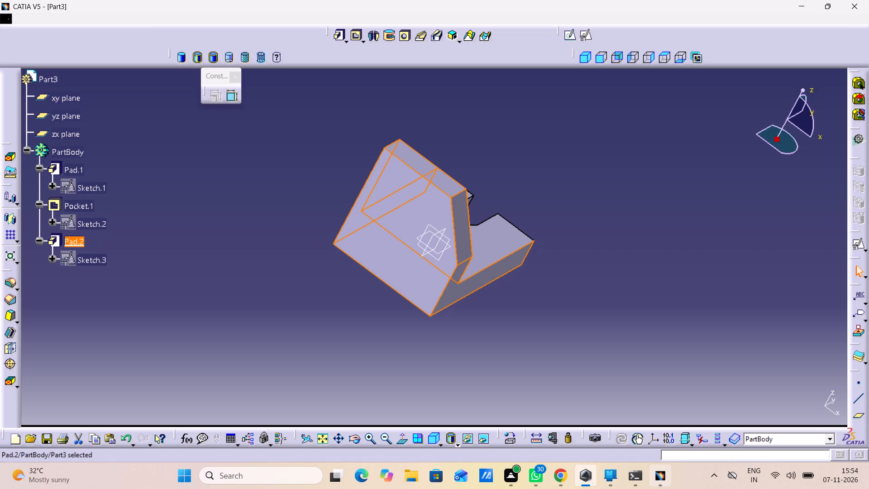
# Start a positioned sketch on the bracket's L-shaped side face opposite the wall's slanted corner.
pyautogui.click(583, 172)
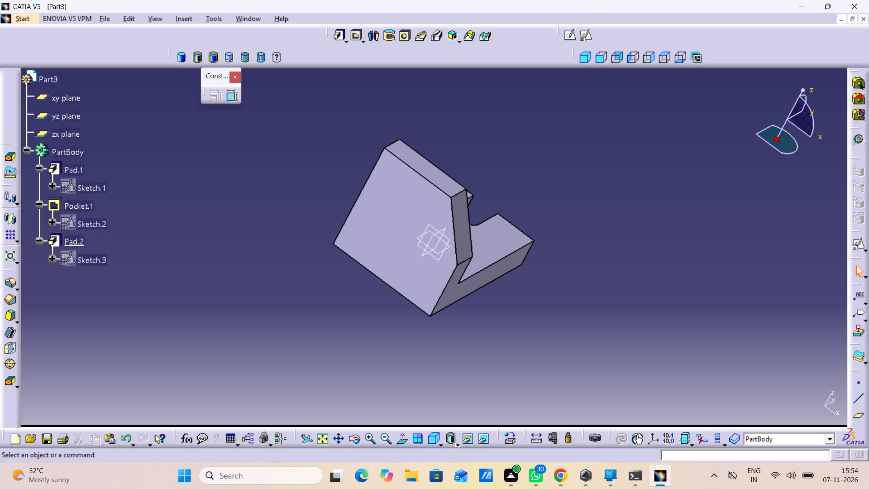
pyautogui.click(438, 438)
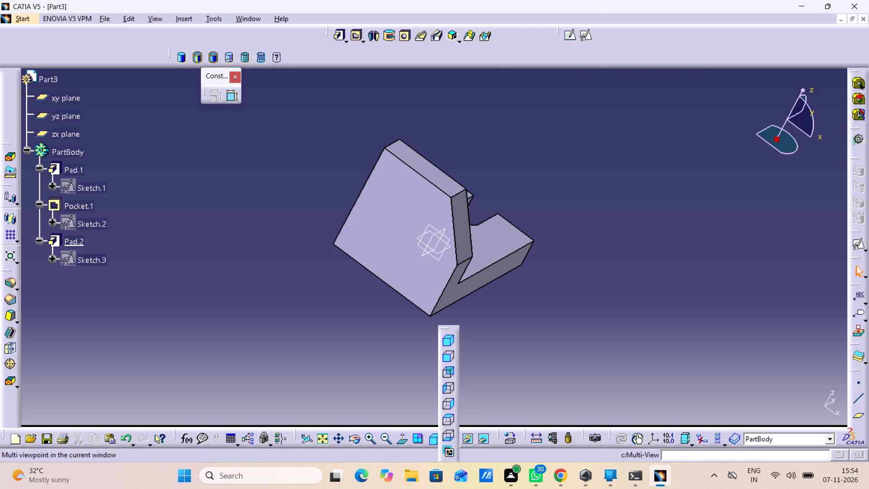
pyautogui.click(446, 343)
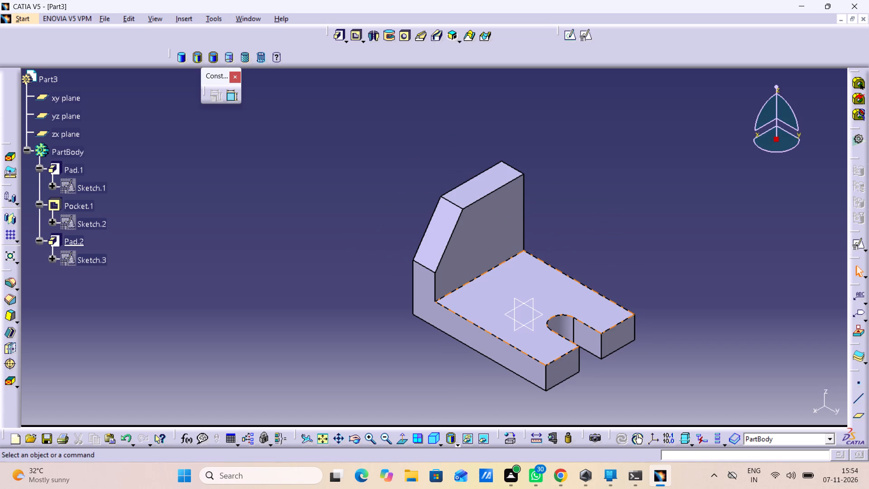
pyautogui.moveTo(643, 277); pyautogui.dragTo(643, 275, button='middle')
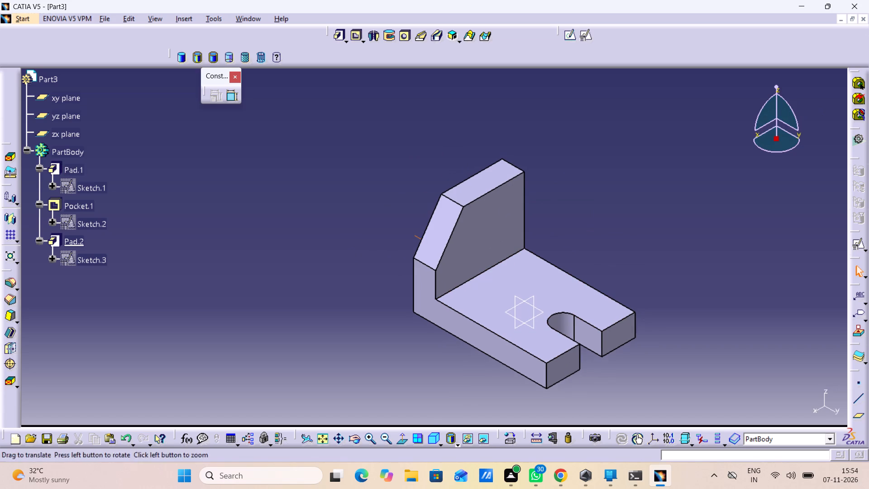
pyautogui.moveTo(643, 275); pyautogui.dragTo(302, 271, button='middle')
pyautogui.moveTo(643, 275); pyautogui.dragTo(302, 271, button='right')
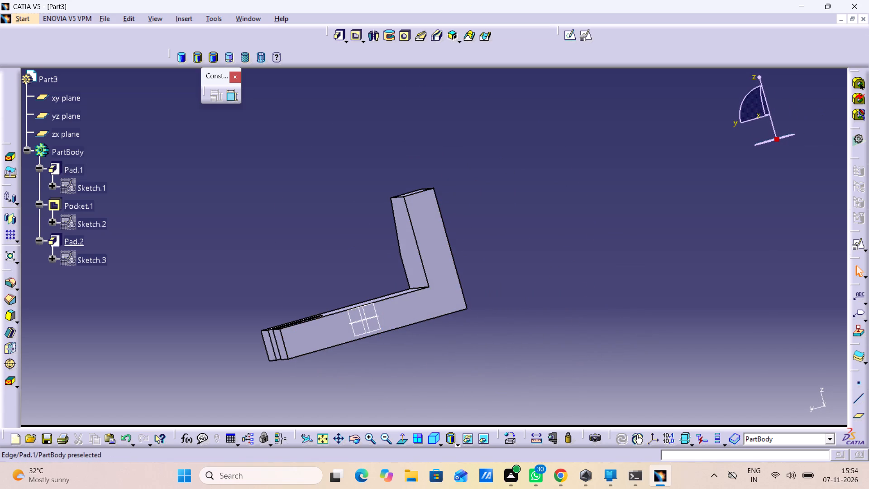
pyautogui.click(430, 302)
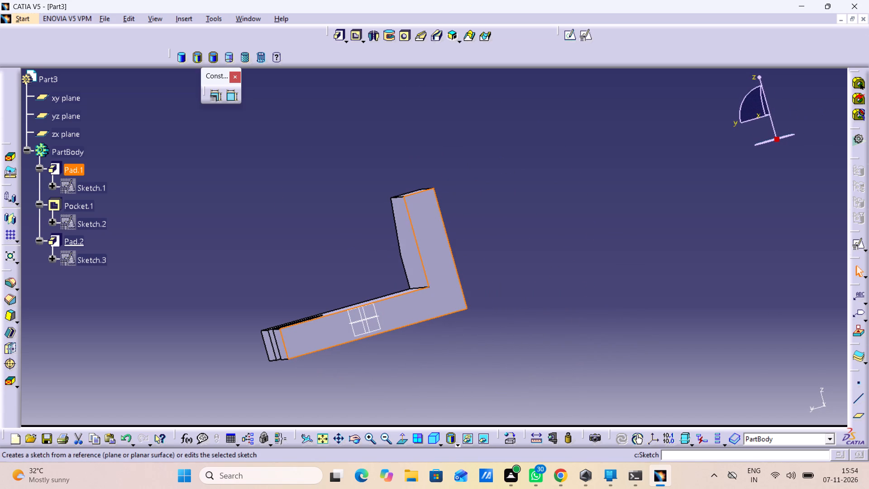
pyautogui.click(582, 37)
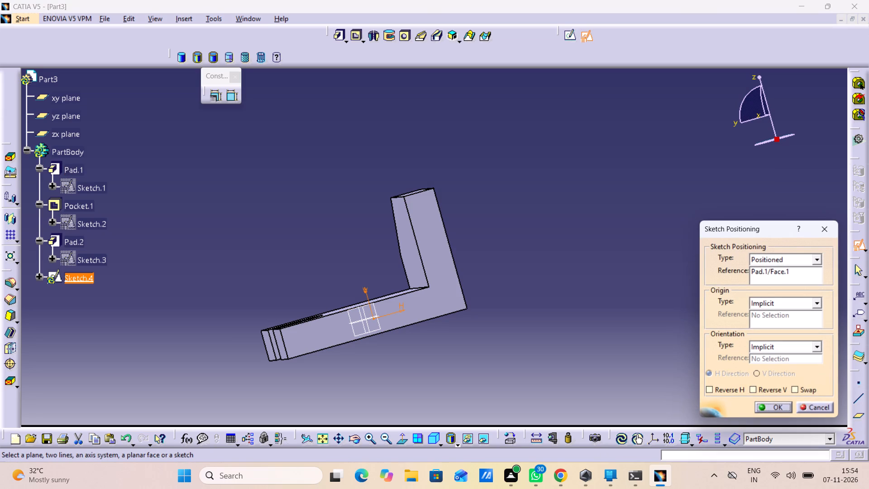
pyautogui.click(779, 411)
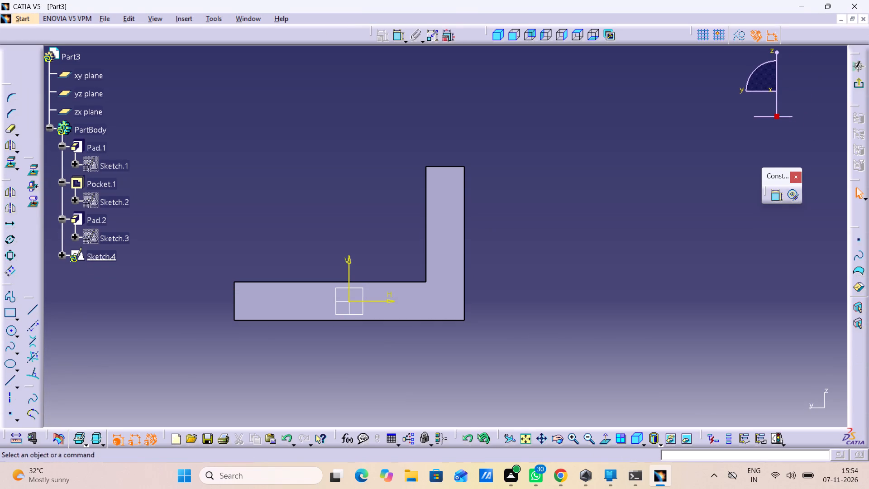
# Sketch an open profile in the inner corner: about 19 mm down, 27 mm toward the wall, 19 mm up and 5 mm back inward.
pyautogui.doubleClick(12, 297)
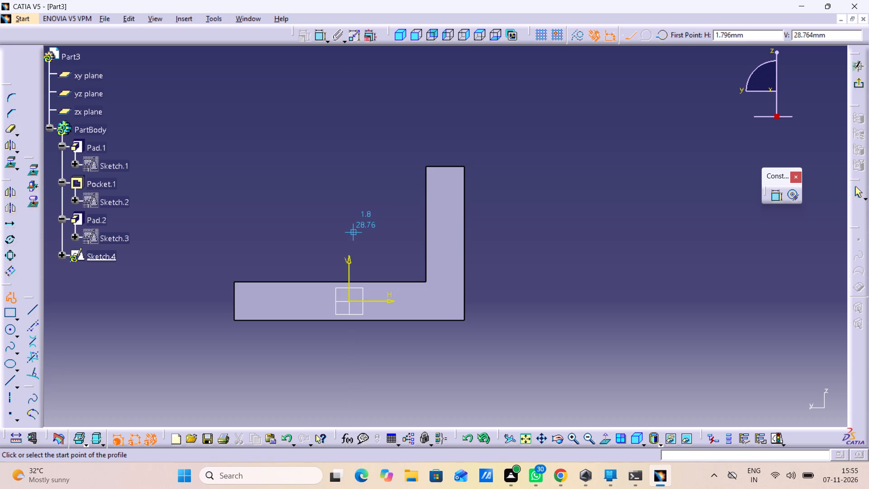
pyautogui.click(353, 231)
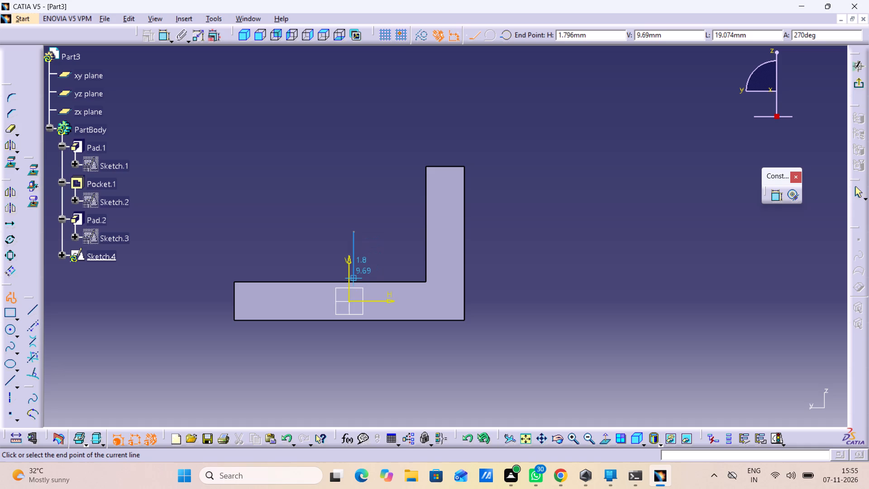
pyautogui.click(353, 276)
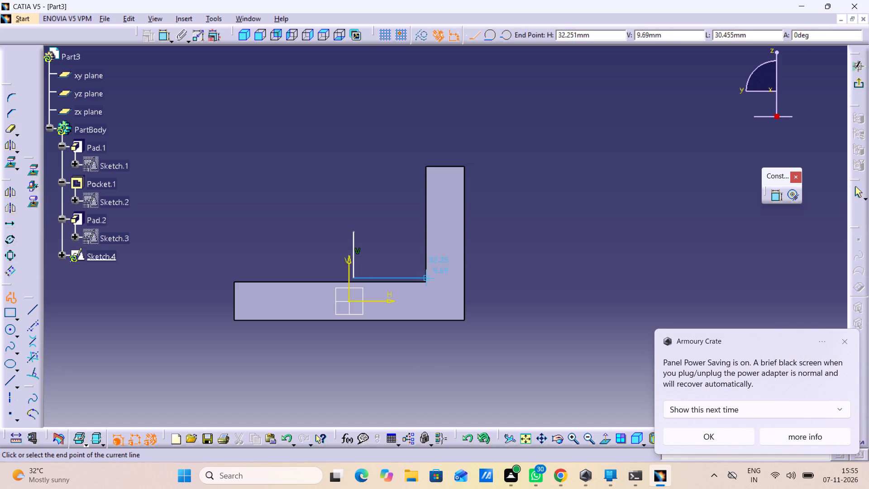
pyautogui.click(418, 278)
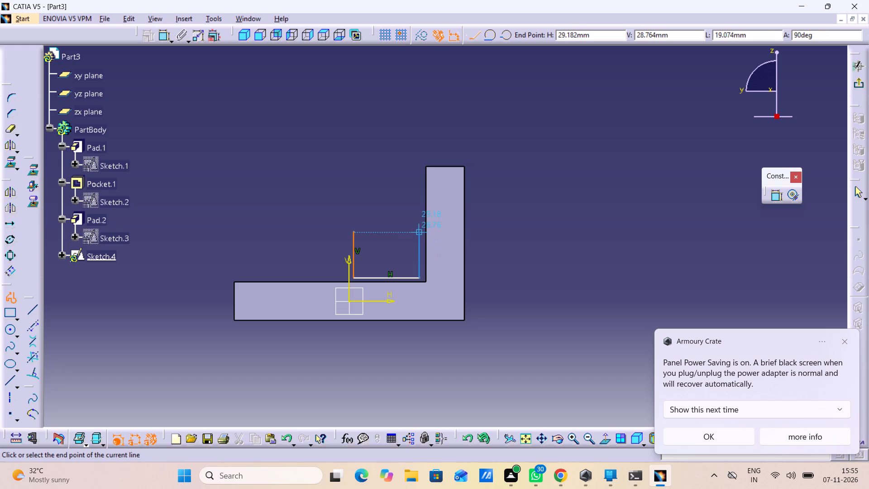
pyautogui.click(418, 231)
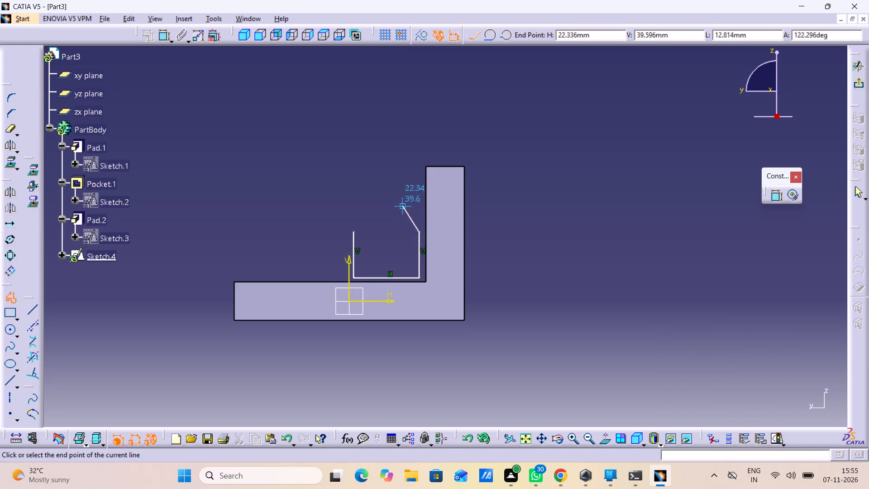
pyautogui.click(407, 231)
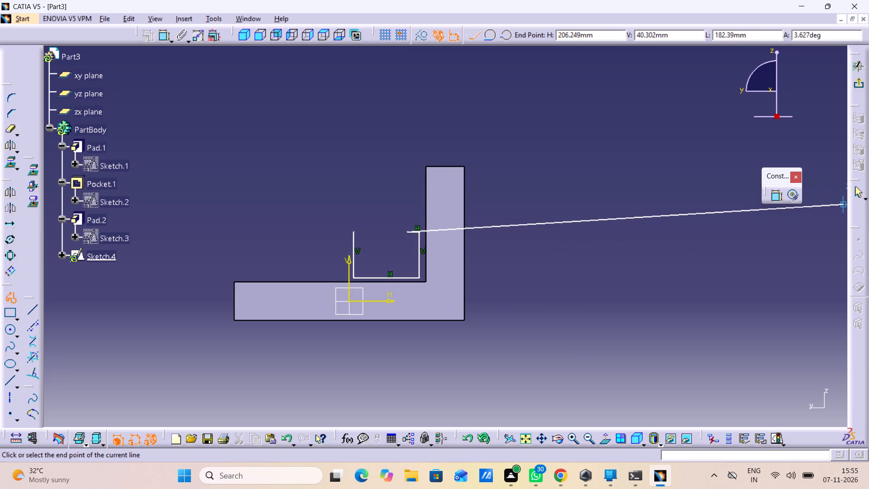
pyautogui.click(860, 192)
pyautogui.click(182, 231)
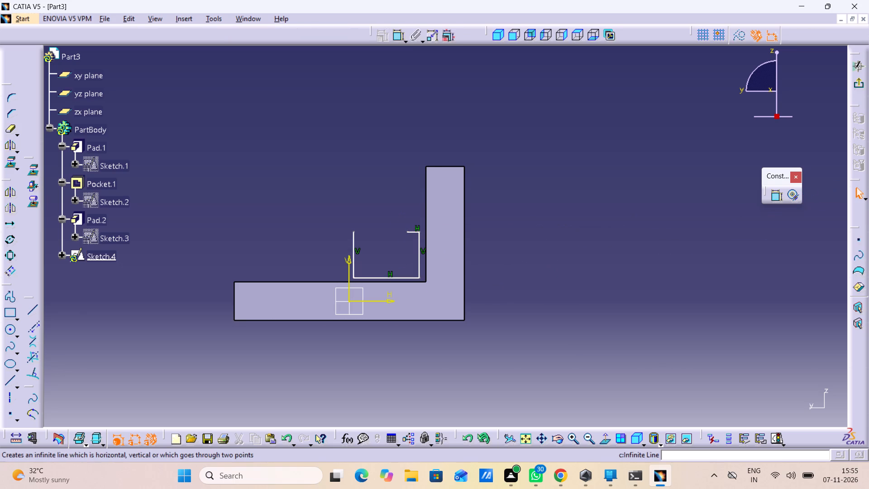
# Add a short horizontal line inward from the upper end of the vertical line farthest from the wall, leaving a gap.
pyautogui.click(10, 300)
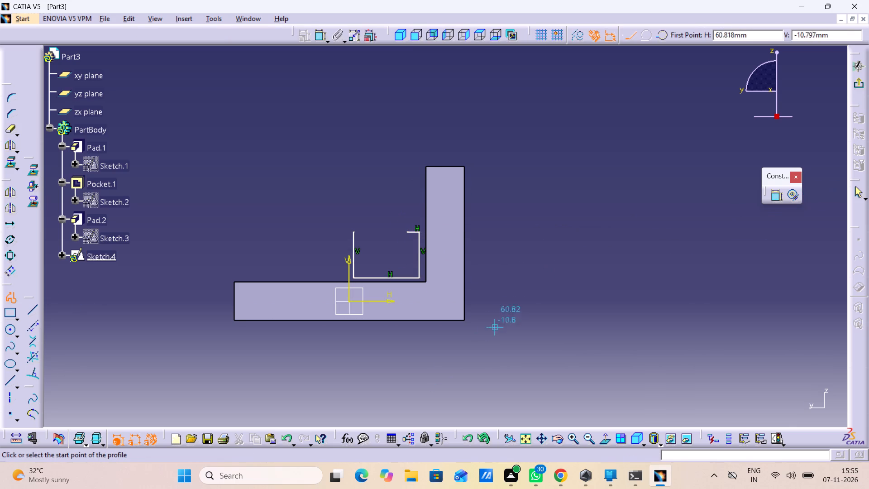
pyautogui.click(355, 233)
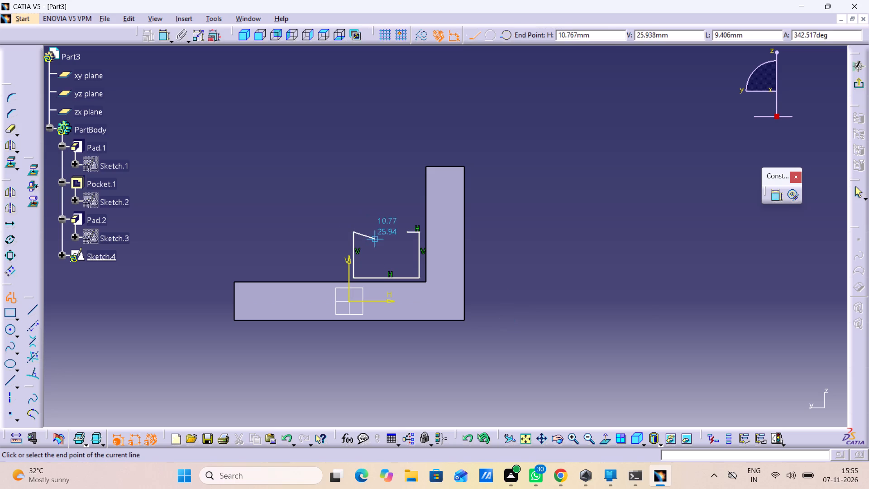
pyautogui.click(372, 231)
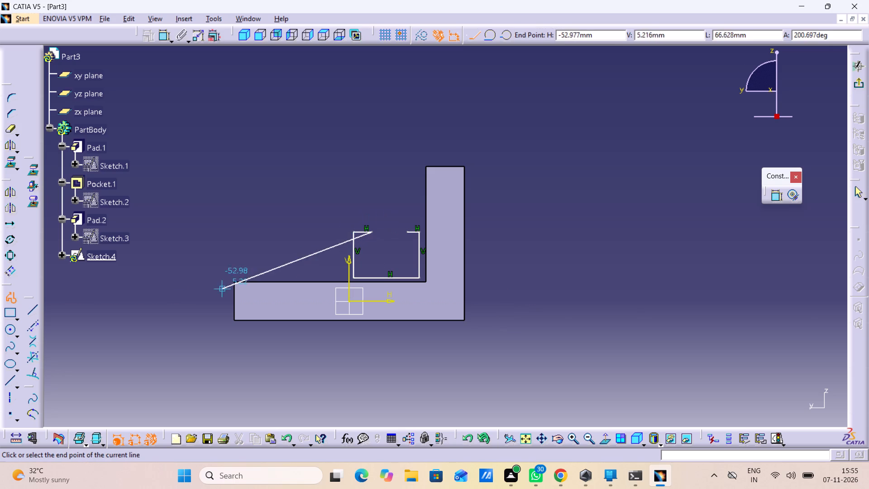
pyautogui.click(860, 192)
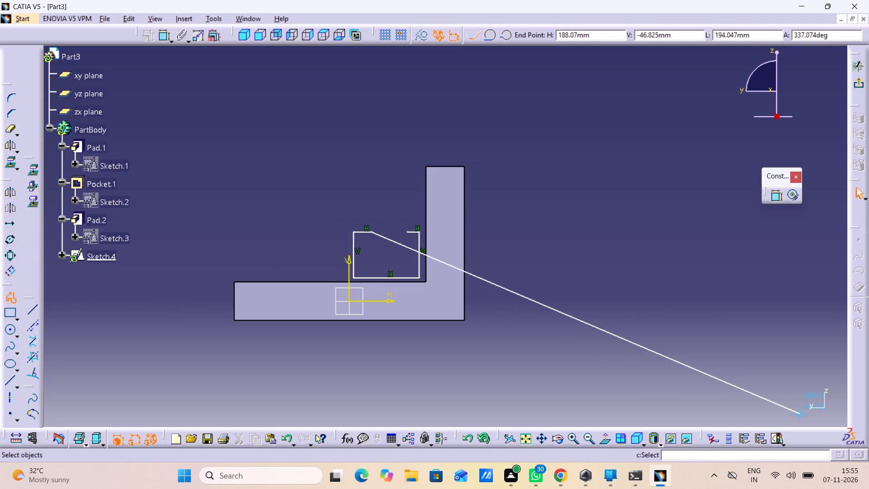
pyautogui.click(201, 362)
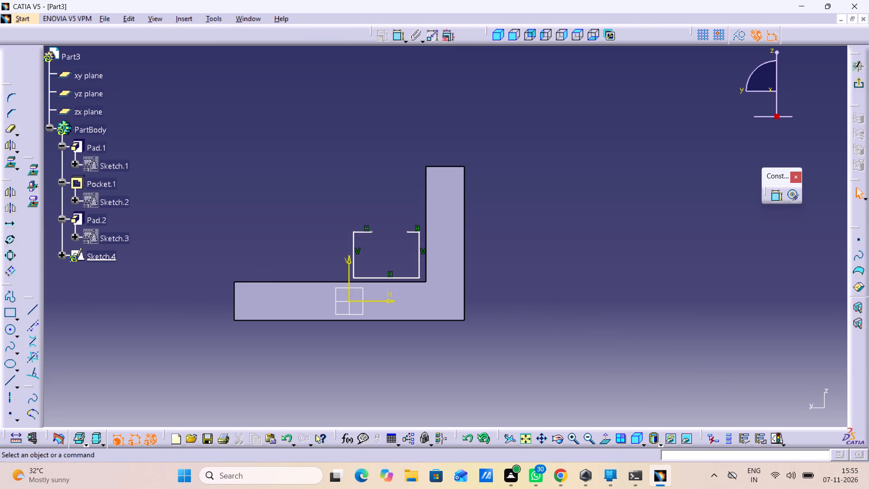
# Draw a circle about 18 mm in diameter centred in the gap, level with the two short upper lines.
pyautogui.click(12, 332)
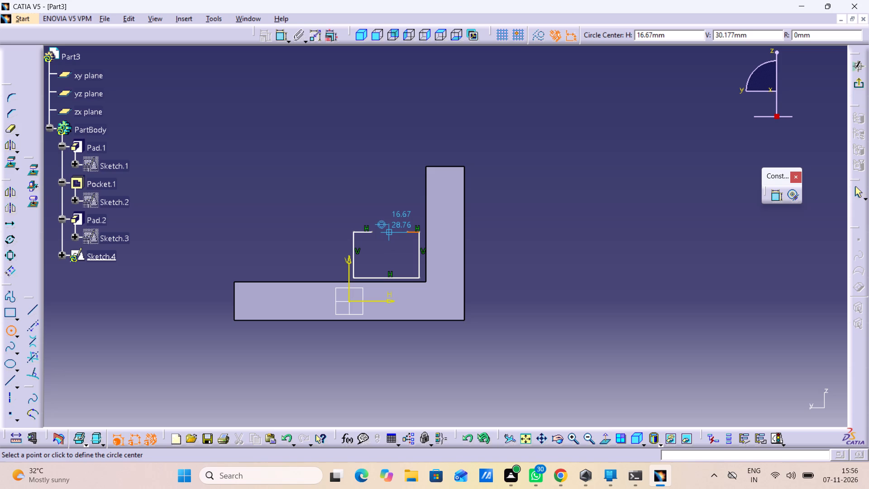
pyautogui.click(389, 232)
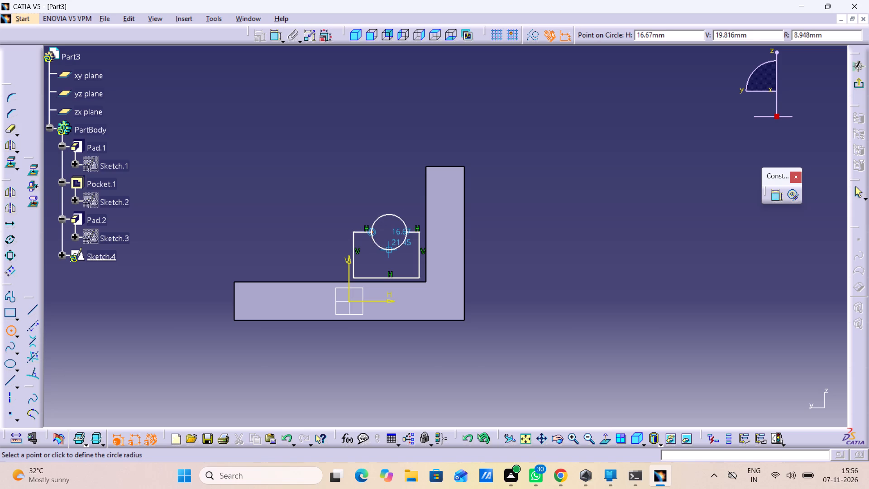
pyautogui.click(389, 255)
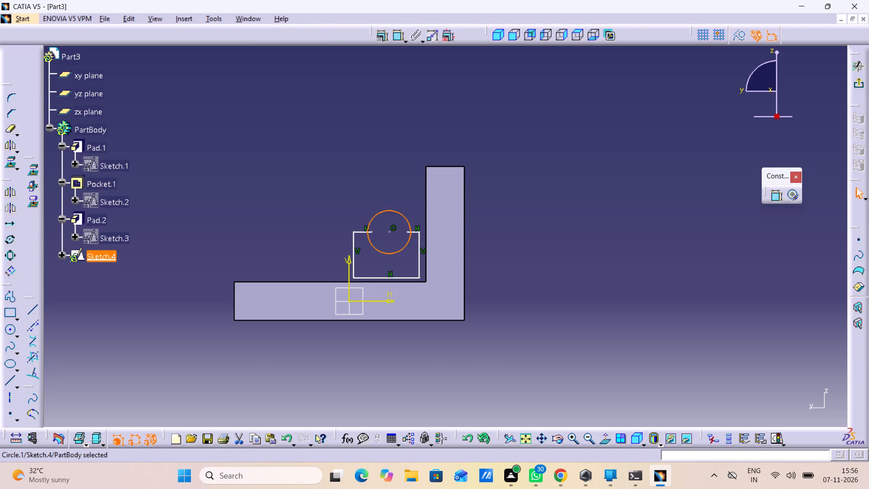
pyautogui.click(104, 325)
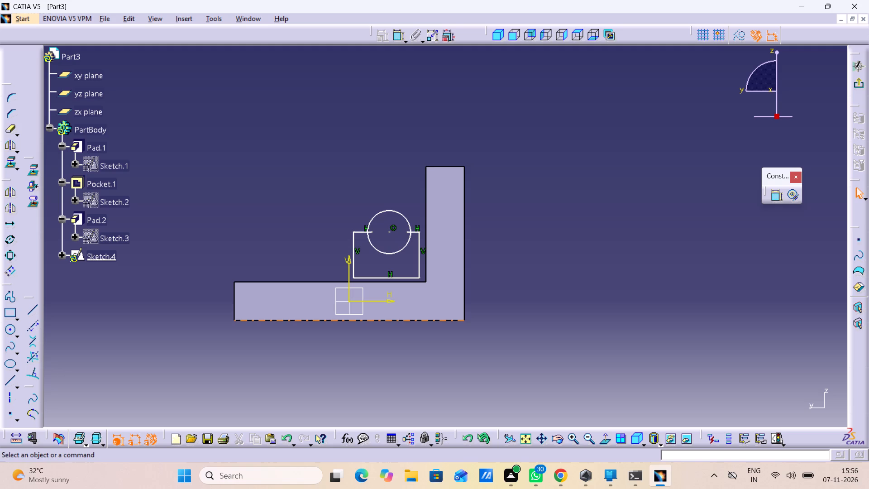
# Dimension the circle's diameter and set it to 24 mm.
pyautogui.doubleClick(776, 193)
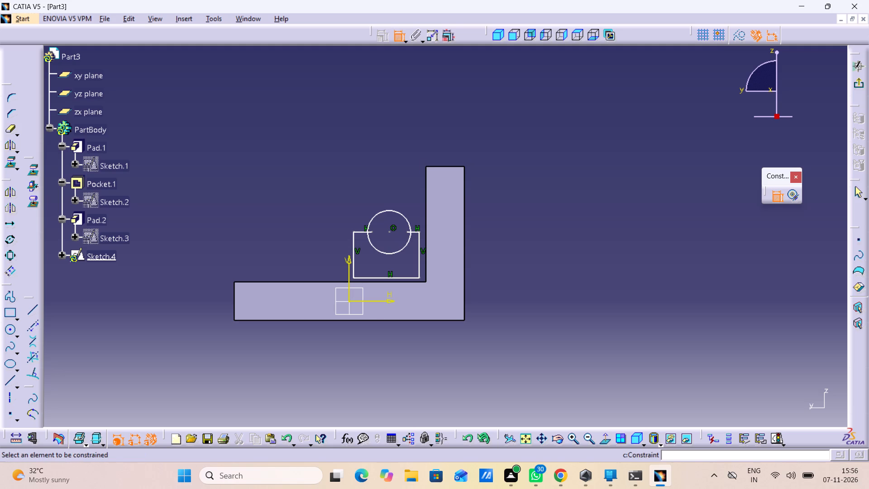
pyautogui.click(398, 213)
pyautogui.click(400, 170)
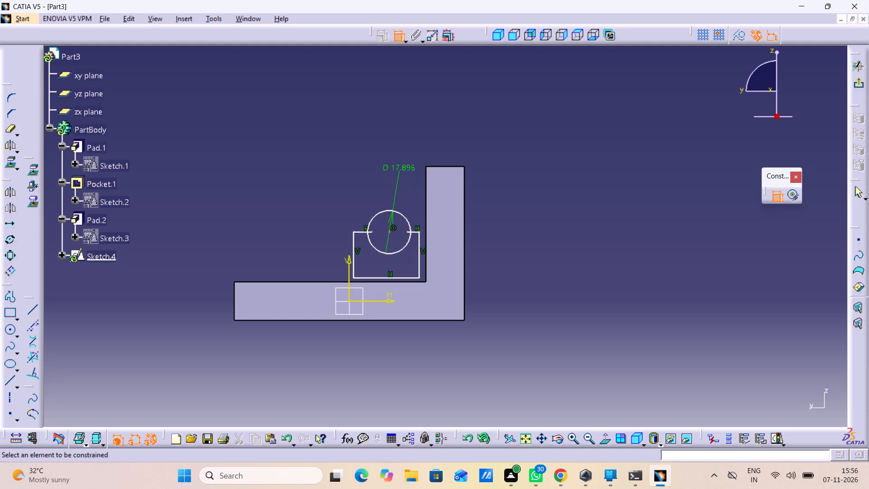
pyautogui.doubleClick(405, 166)
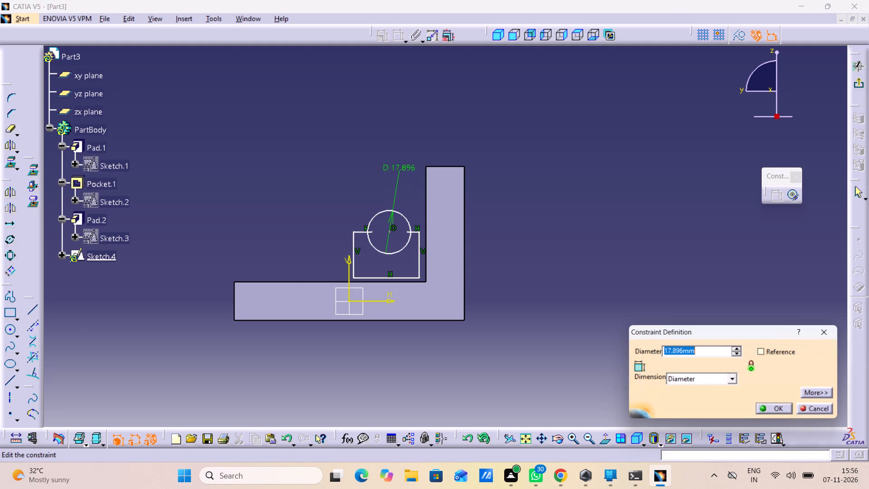
pyautogui.write('24')
pyautogui.press('Return')
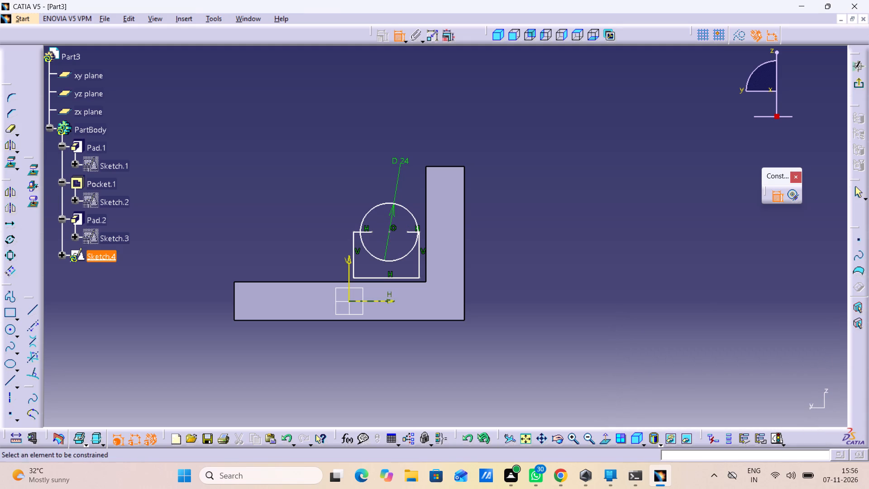
# Dimension the distance between the profile's two vertical lines and set it to 40 mm.
pyautogui.moveTo(420, 258); pyautogui.dragTo(414, 264)
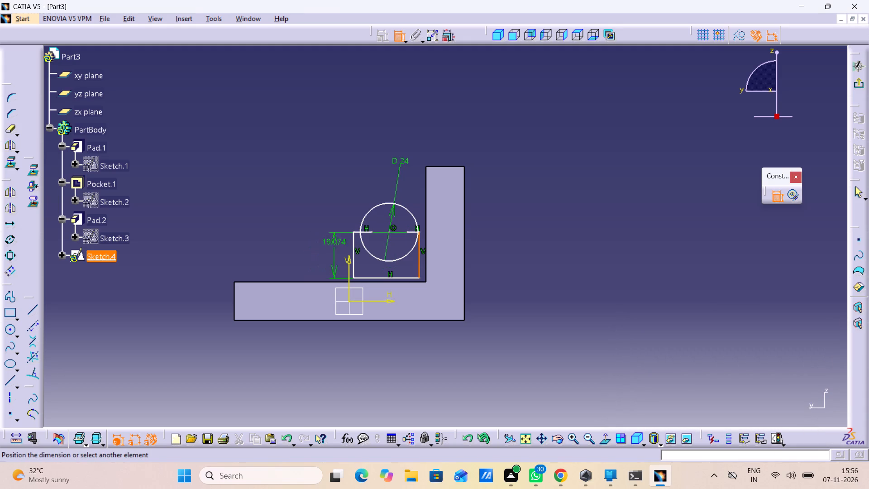
pyautogui.click(352, 246)
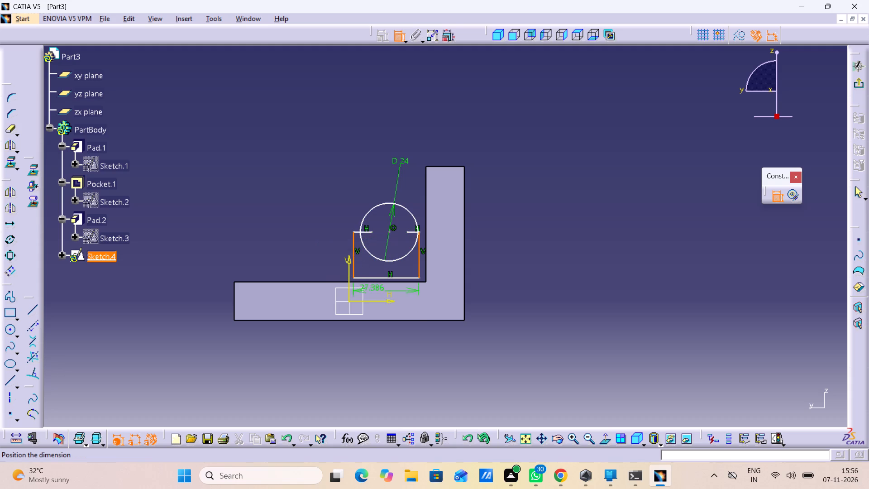
pyautogui.click(389, 349)
pyautogui.doubleClick(385, 345)
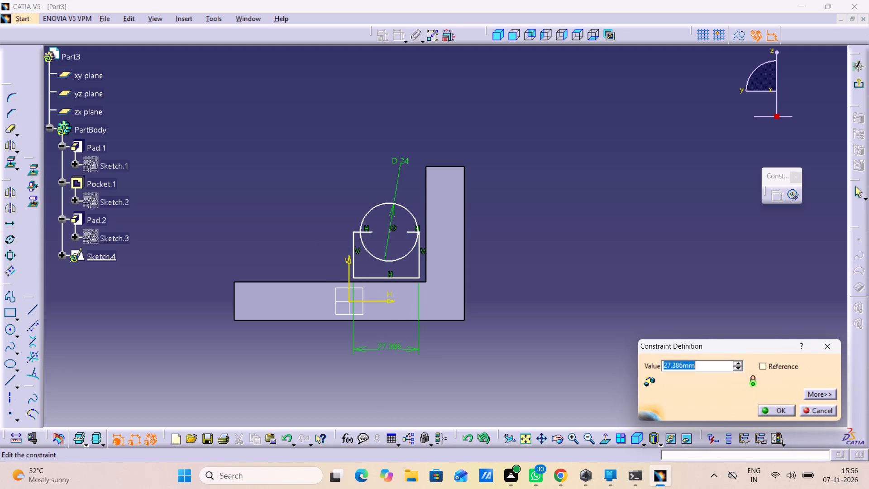
pyautogui.write('40')
pyautogui.press('Return')
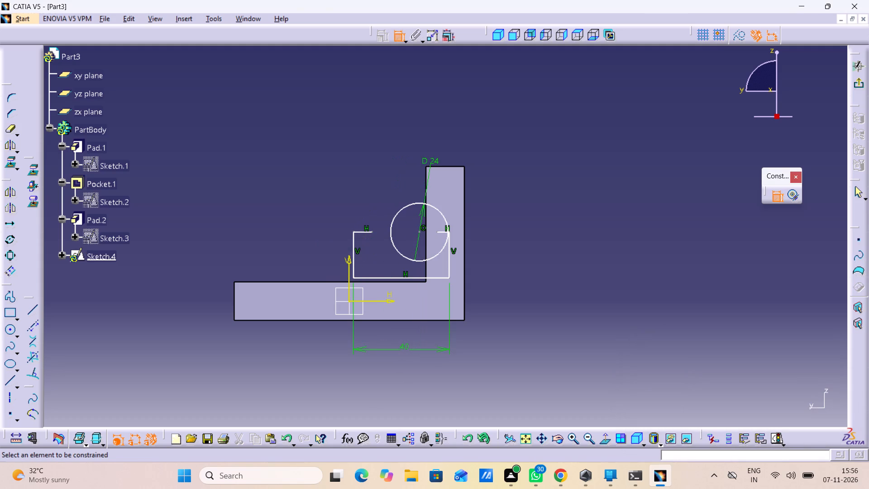
# Make the profile's vertical line nearest the wall coincident with the upright wall's inner edge.
pyautogui.click(449, 258)
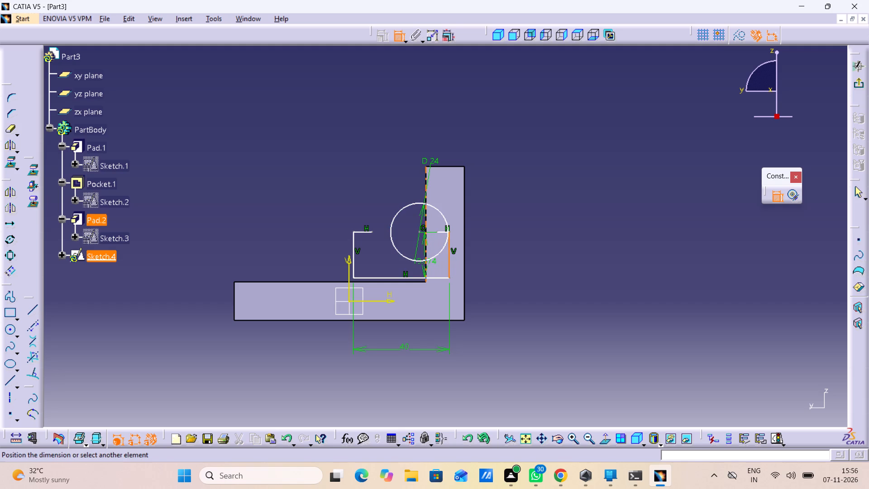
pyautogui.moveTo(428, 271); pyautogui.dragTo(433, 270)
pyautogui.rightClick(530, 253)
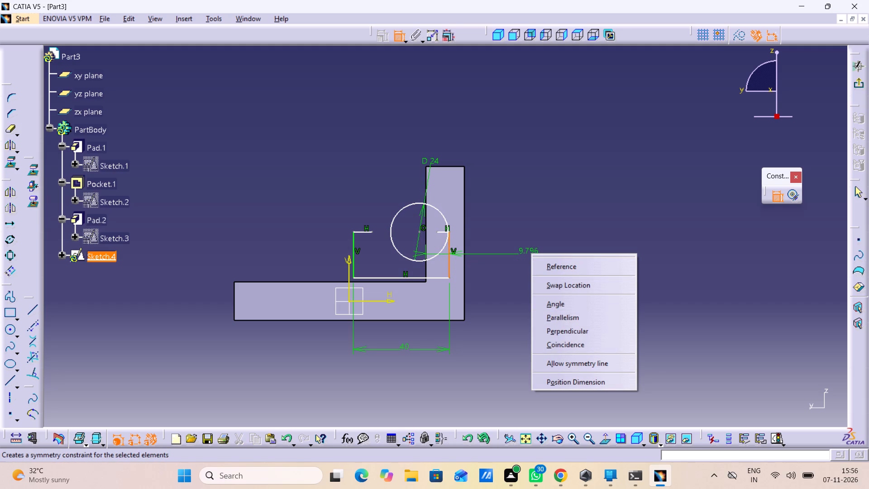
pyautogui.click(577, 343)
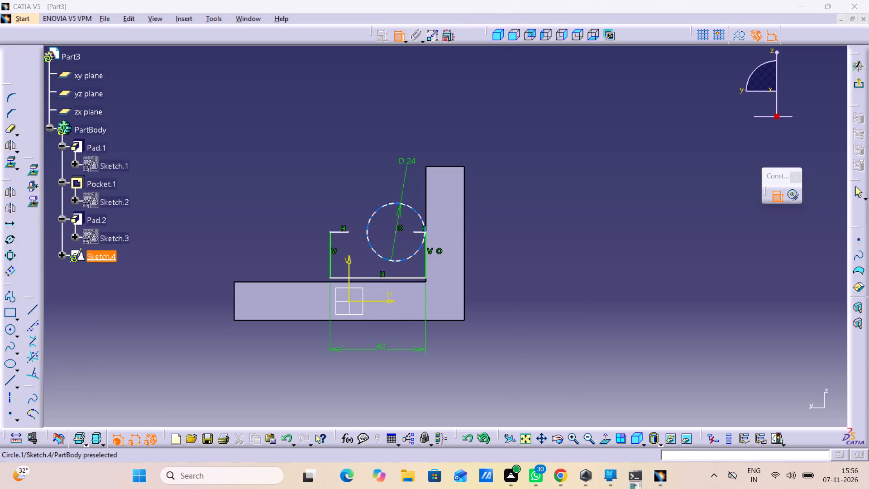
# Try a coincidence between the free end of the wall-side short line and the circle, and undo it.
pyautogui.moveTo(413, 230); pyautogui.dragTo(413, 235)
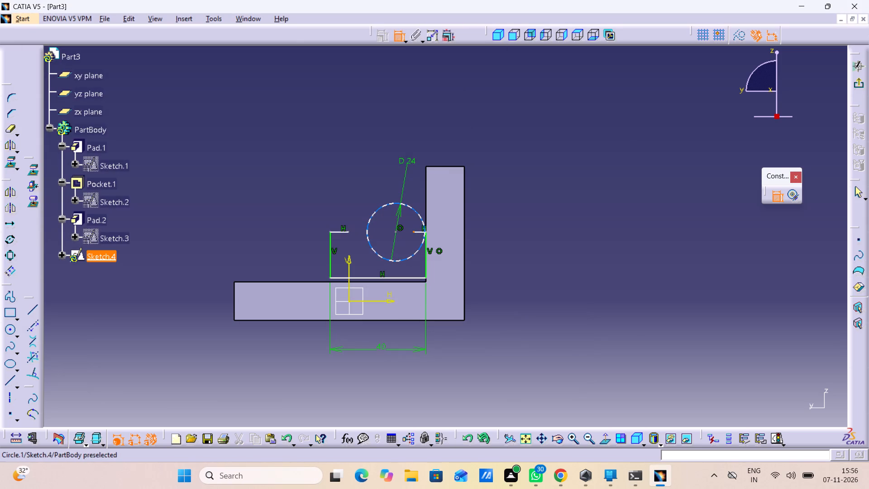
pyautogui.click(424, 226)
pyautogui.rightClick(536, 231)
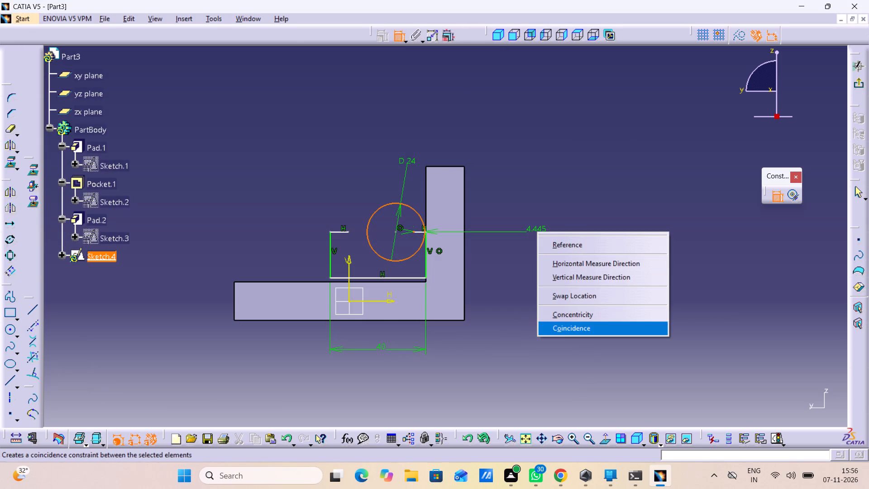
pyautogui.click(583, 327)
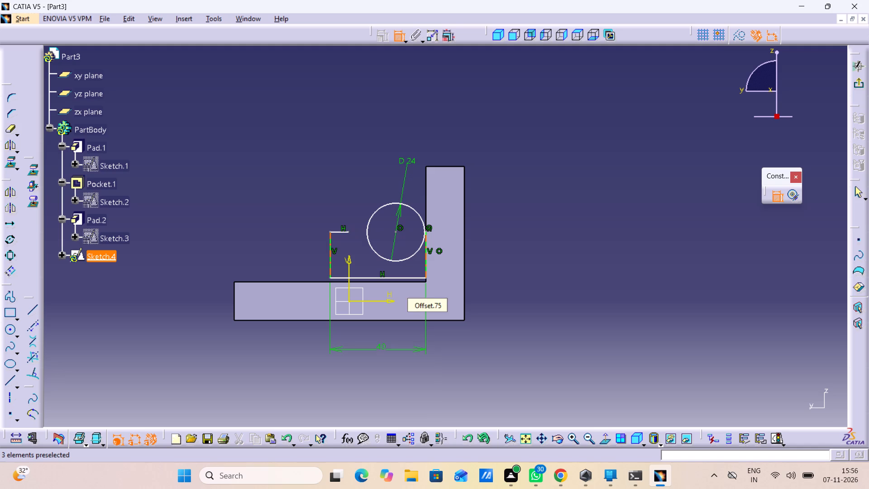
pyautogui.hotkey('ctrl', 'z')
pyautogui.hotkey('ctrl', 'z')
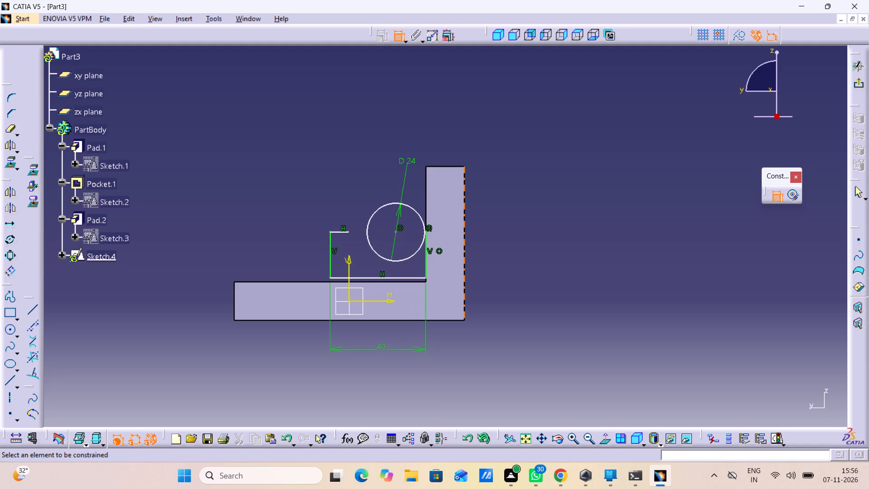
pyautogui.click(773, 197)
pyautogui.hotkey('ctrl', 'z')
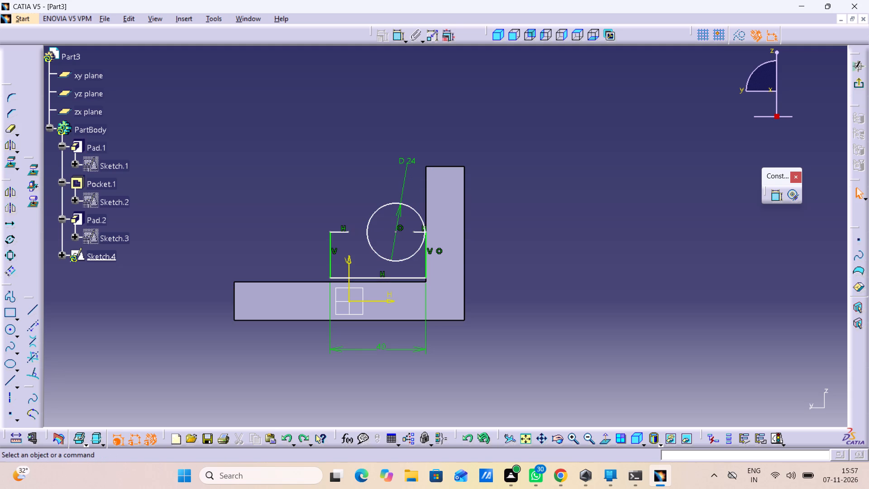
# Move the circle away from the wall so it sits between the ends of the two short upper lines.
pyautogui.moveTo(390, 203); pyautogui.dragTo(377, 205)
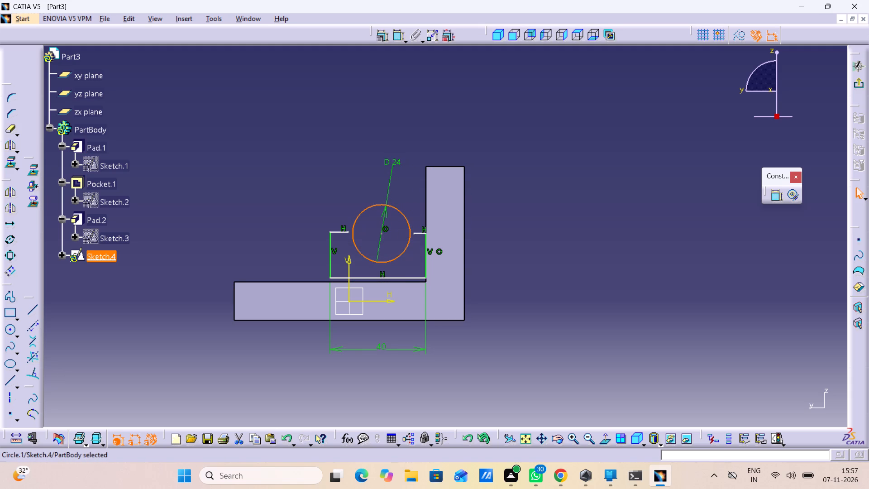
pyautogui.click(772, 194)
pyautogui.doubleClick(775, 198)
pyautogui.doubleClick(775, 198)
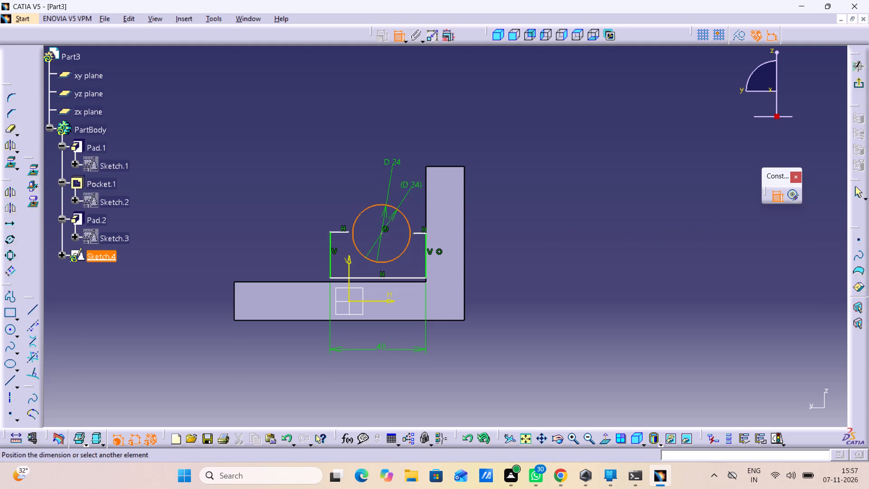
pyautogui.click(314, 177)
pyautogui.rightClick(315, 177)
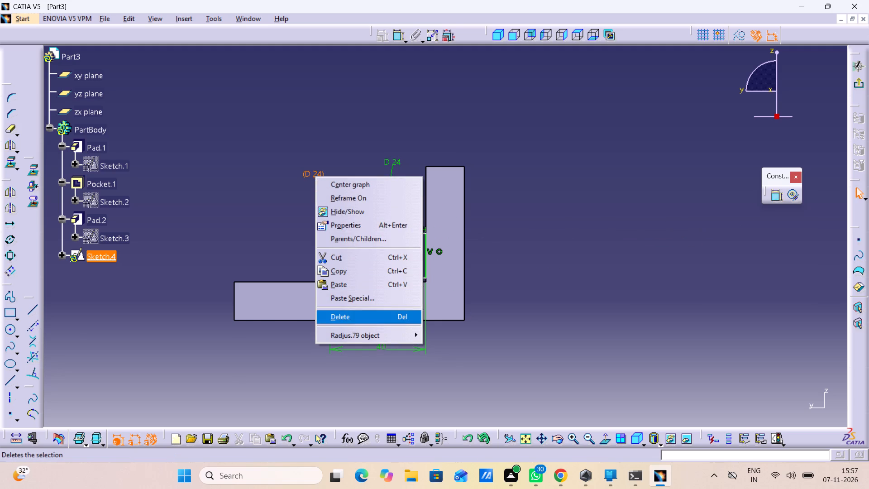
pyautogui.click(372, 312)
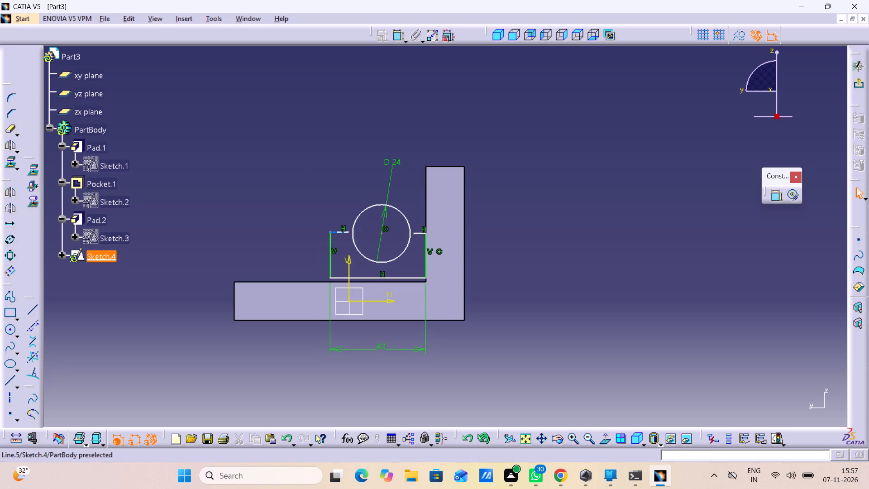
# Make the free ends of both short upper lines of the profile coincident with the 24 mm circle.
pyautogui.doubleClick(777, 203)
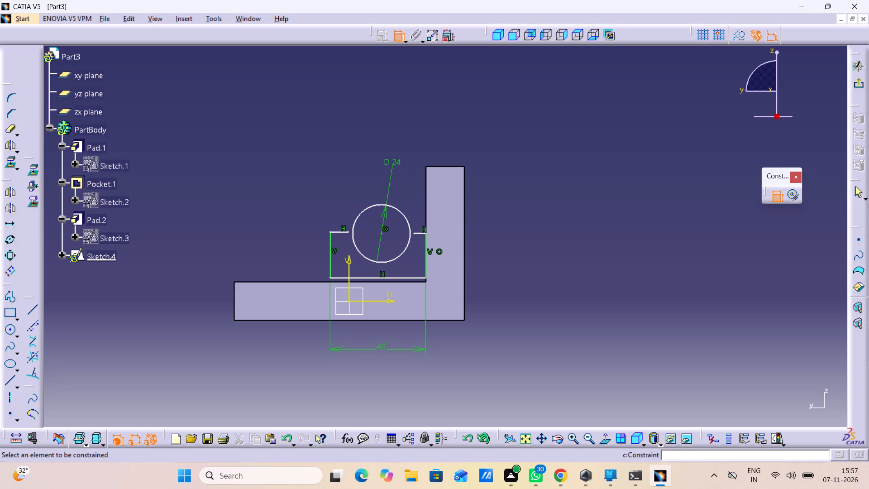
pyautogui.click(348, 232)
pyautogui.click(353, 230)
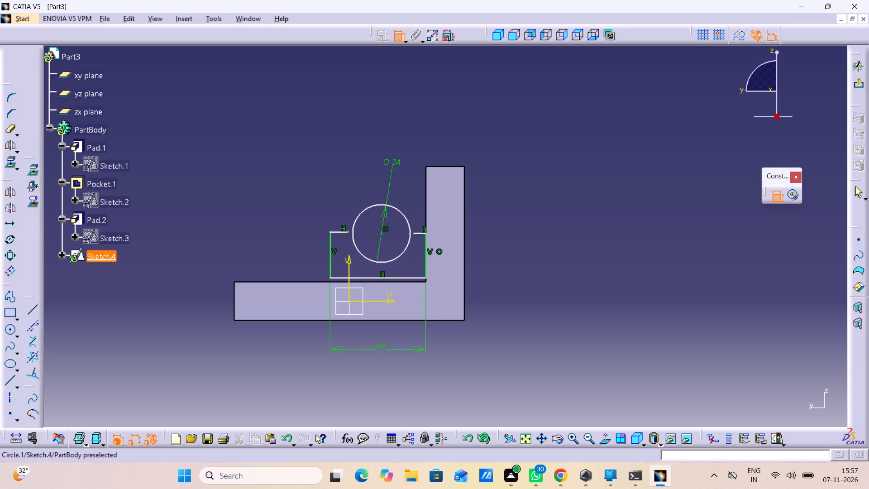
pyautogui.rightClick(347, 164)
pyautogui.click(376, 257)
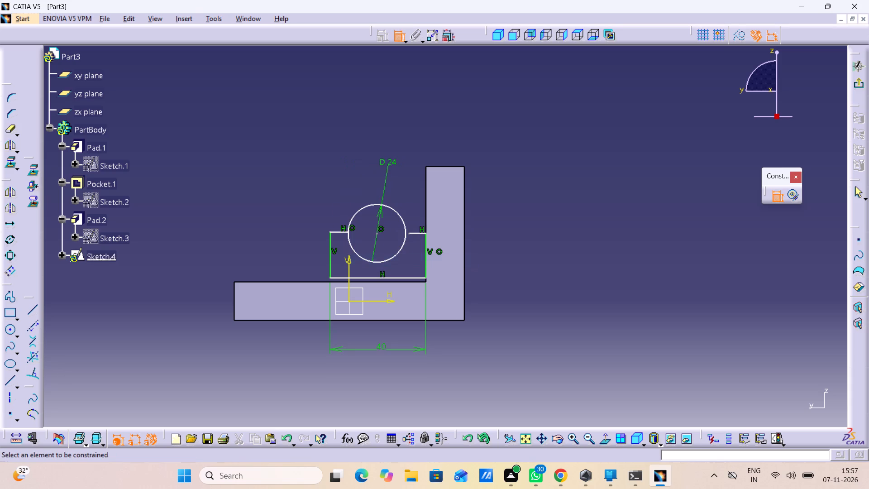
pyautogui.click(410, 232)
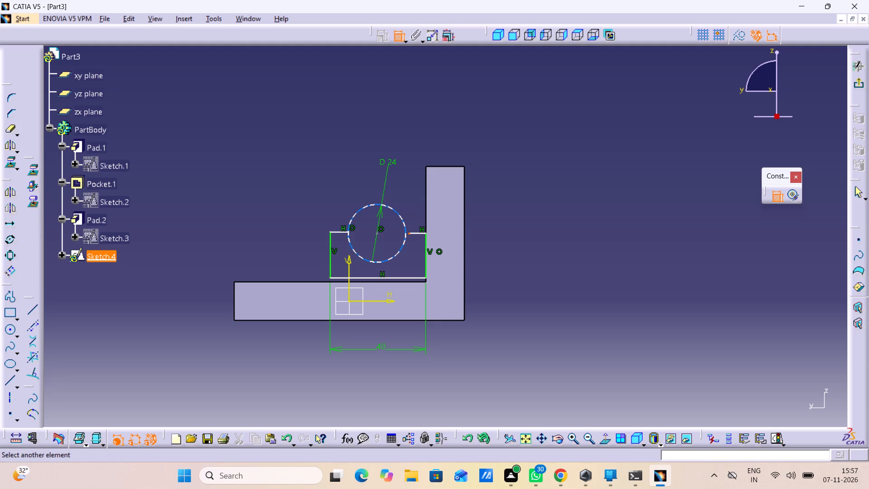
pyautogui.click(404, 233)
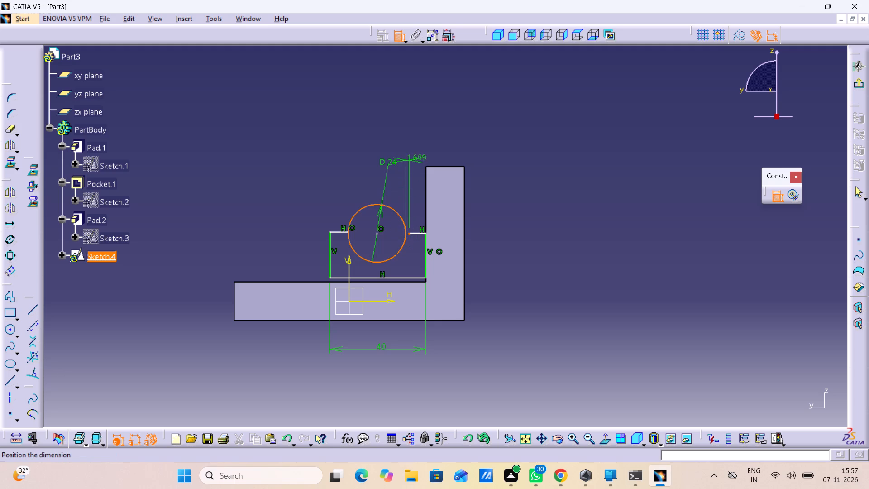
pyautogui.rightClick(431, 143)
pyautogui.click(461, 235)
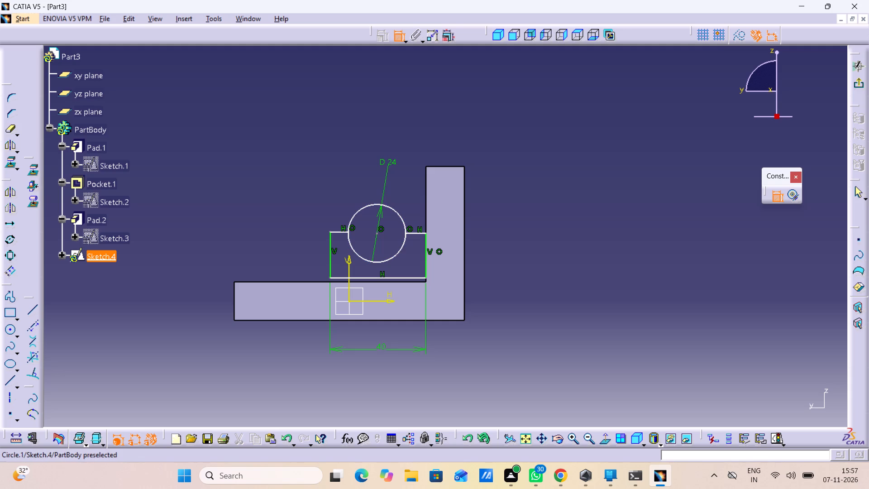
# Dimension the lengths of the two short upper lines beside the circle and set each to 8 mm.
pyautogui.click(339, 233)
pyautogui.click(339, 167)
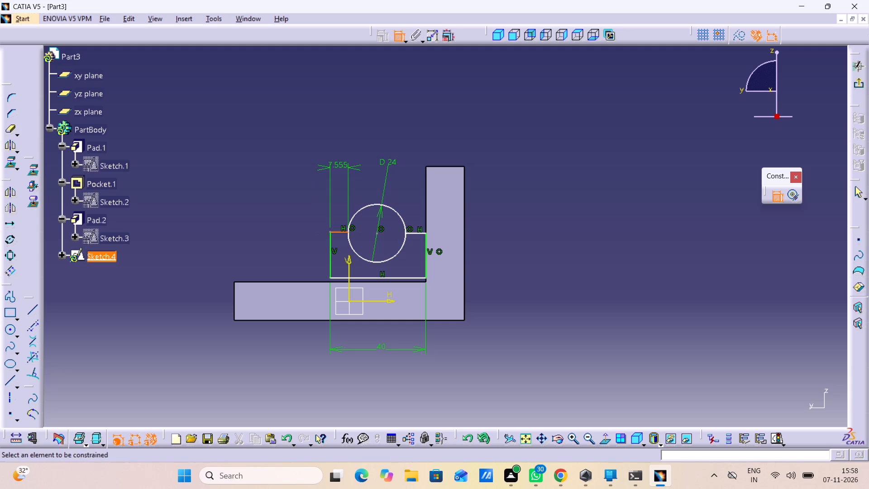
pyautogui.doubleClick(338, 163)
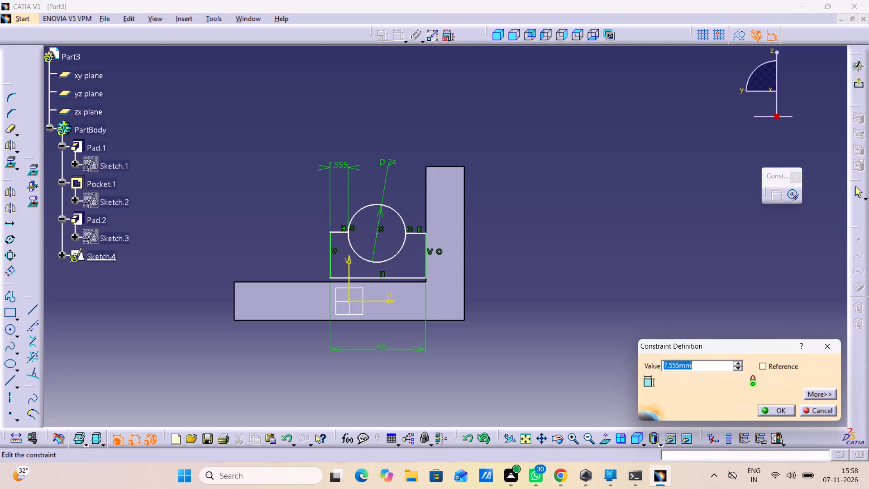
pyautogui.press('8')
pyautogui.press('Return')
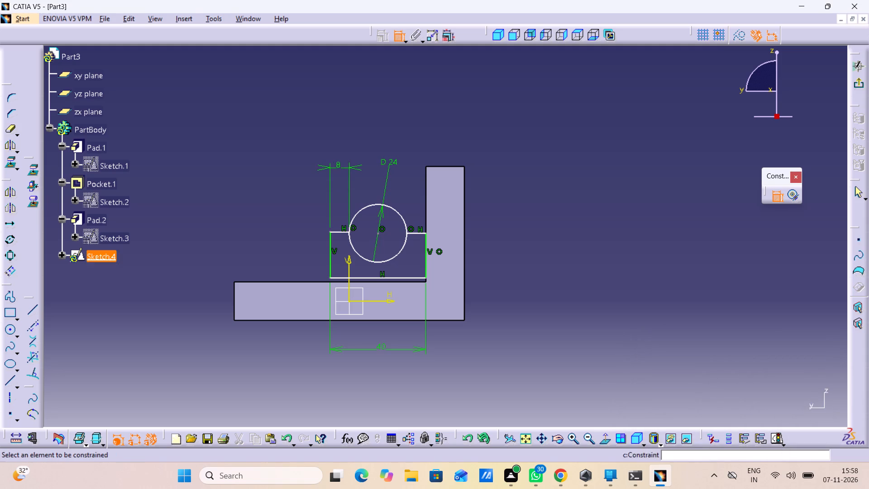
pyautogui.click(416, 232)
pyautogui.click(416, 146)
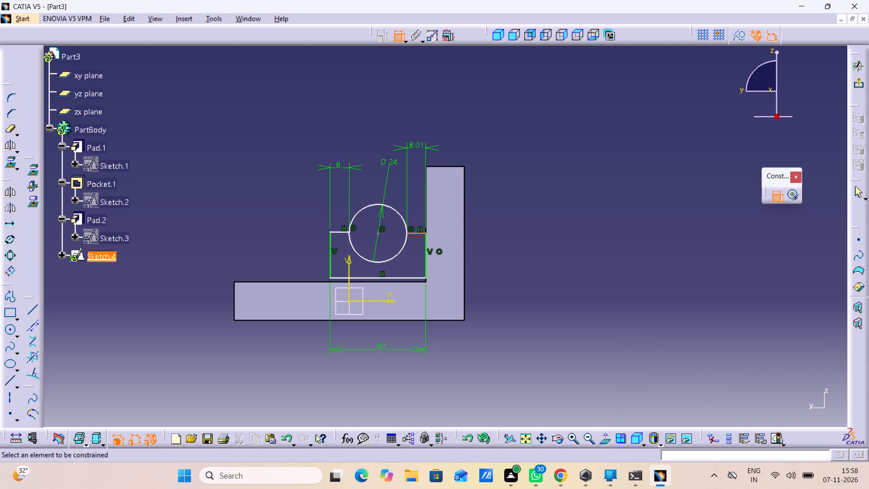
pyautogui.doubleClick(416, 143)
pyautogui.rightClick(416, 143)
pyautogui.press('8')
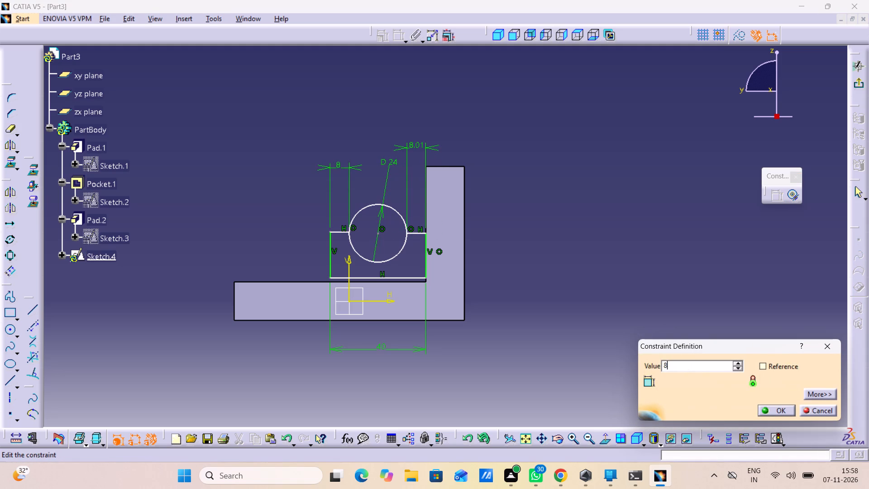
pyautogui.press('Return')
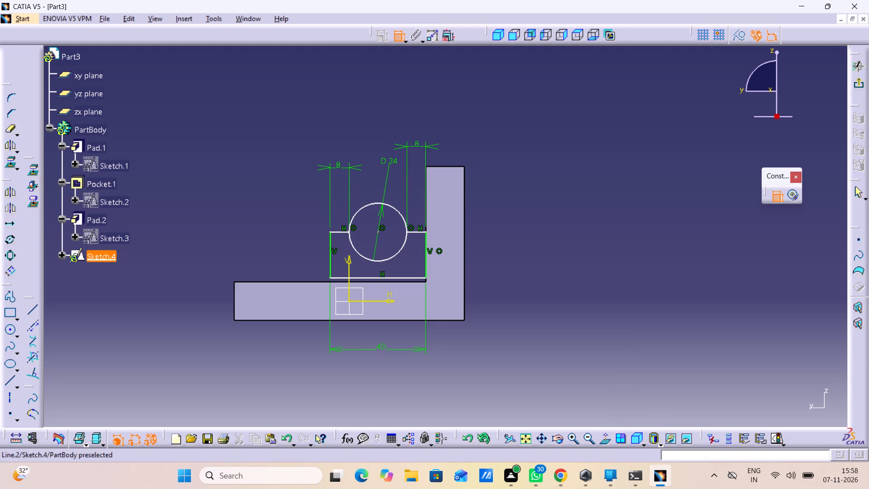
# Make the profile's bottom line coincident with the upper edge of the bracket's base.
pyautogui.click(366, 276)
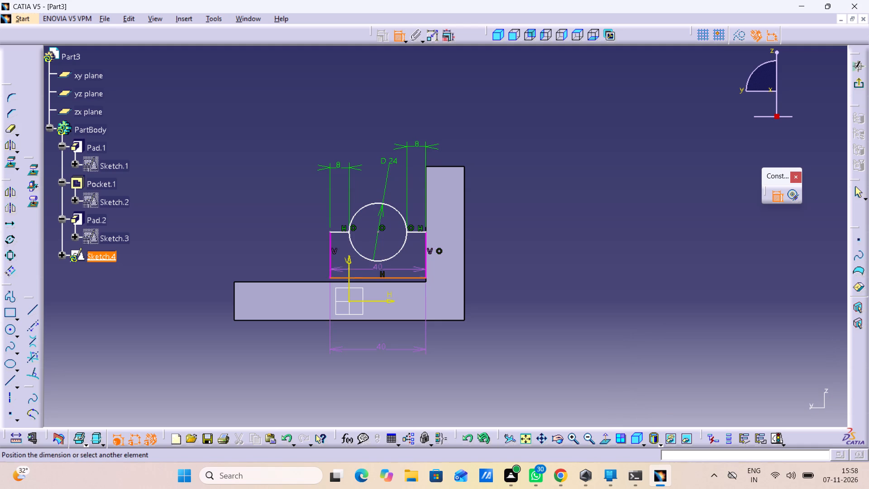
pyautogui.click(384, 282)
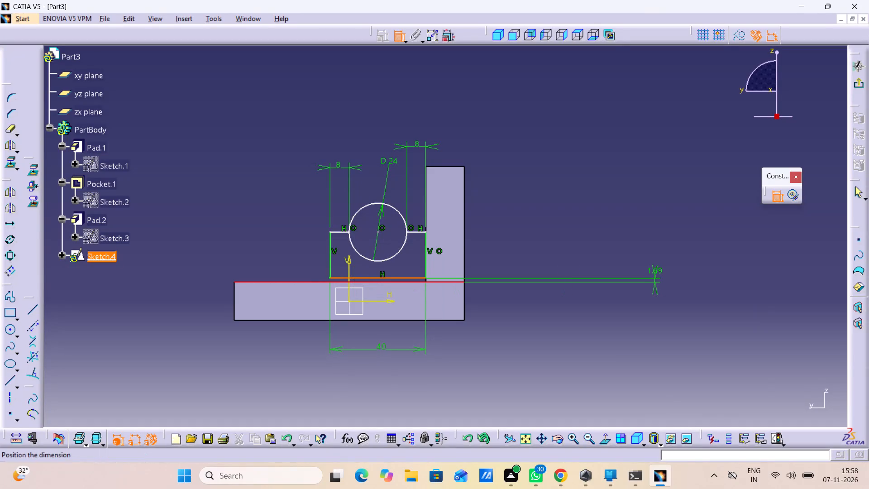
pyautogui.rightClick(653, 273)
pyautogui.click(718, 369)
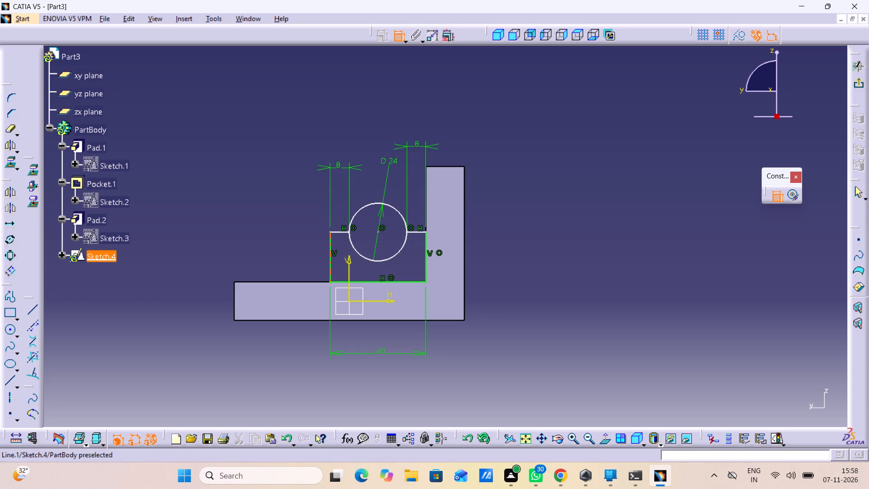
# Dimension the profile's vertical line farthest from the wall and set its length to 28 mm.
pyautogui.click(329, 252)
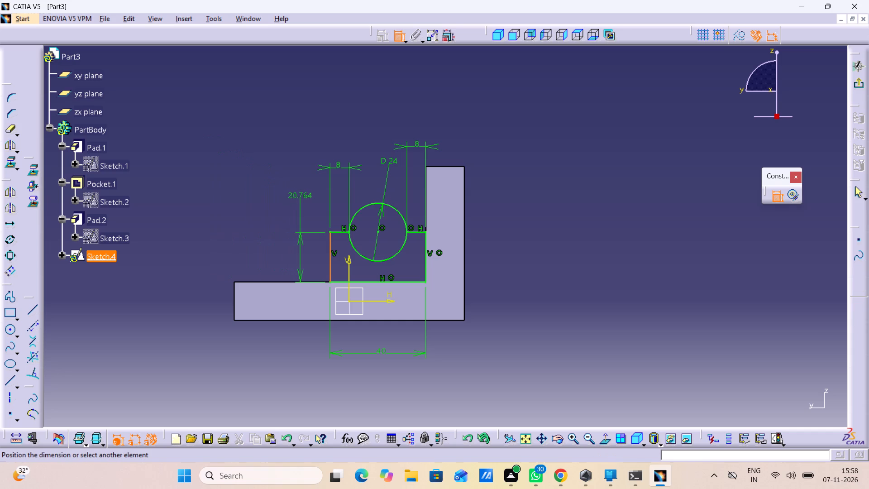
pyautogui.click(306, 206)
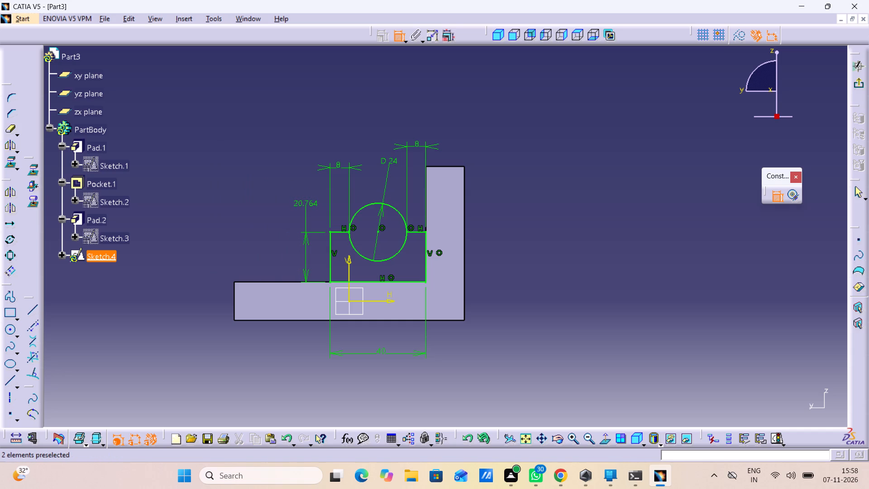
pyautogui.doubleClick(305, 201)
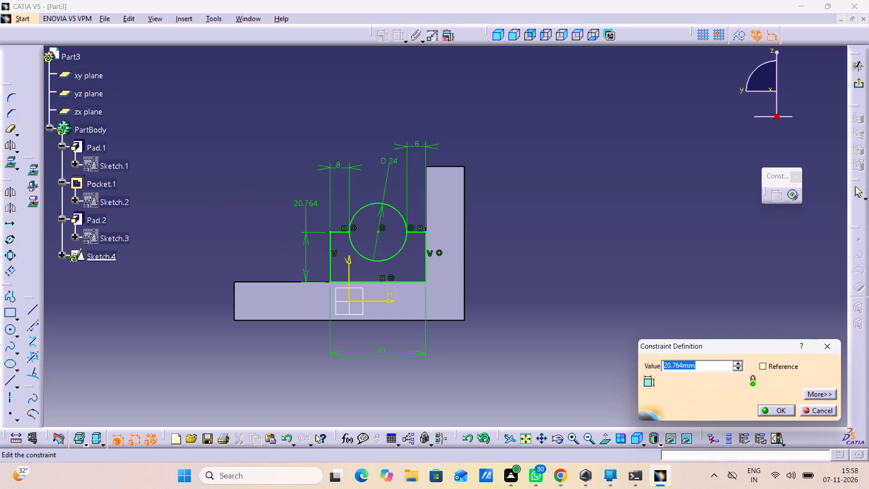
pyautogui.write('28')
pyautogui.press('Return')
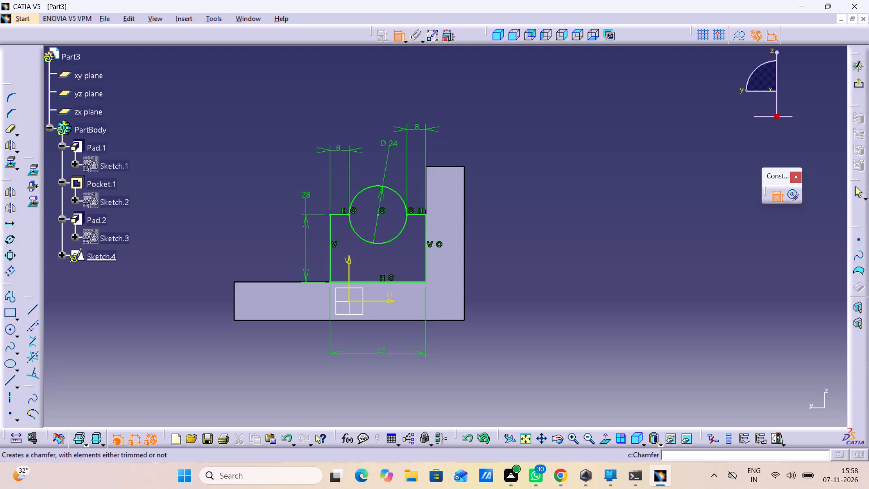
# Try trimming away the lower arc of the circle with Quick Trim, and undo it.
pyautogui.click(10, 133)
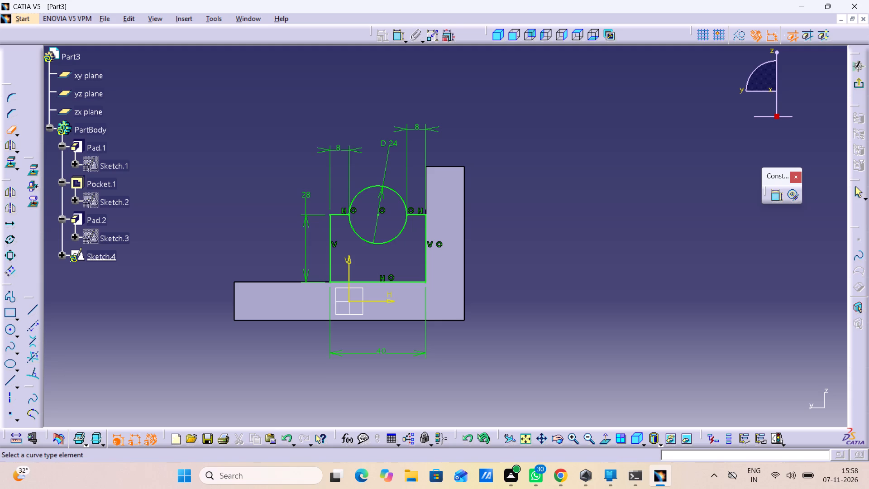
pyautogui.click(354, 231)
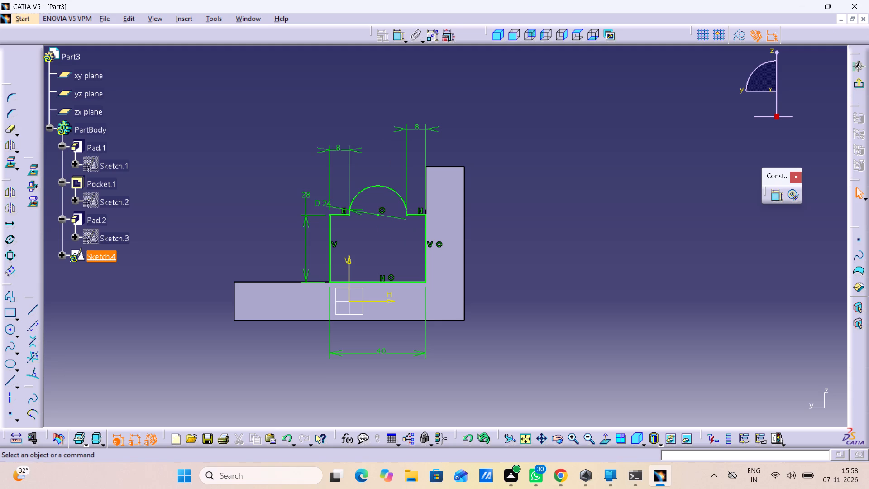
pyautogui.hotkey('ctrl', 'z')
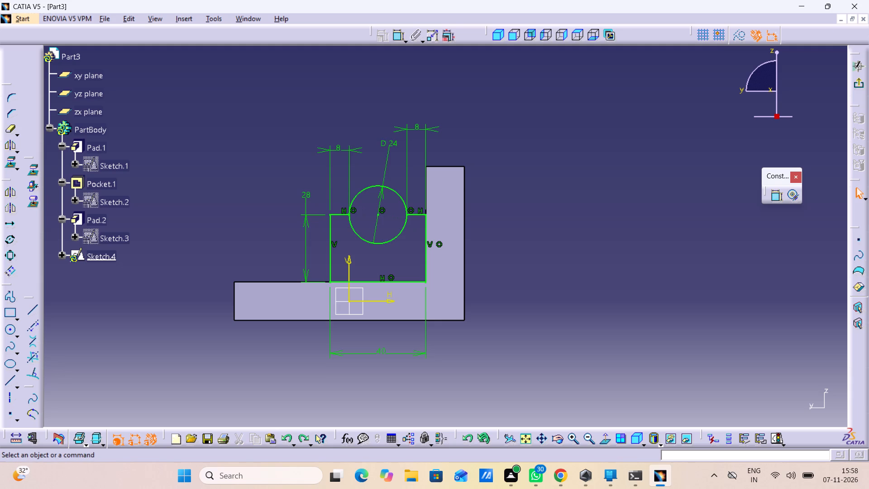
# Trim away the circle's upper arc with Quick Trim to leave a semicircular recess, and exit the sketch.
pyautogui.click(10, 132)
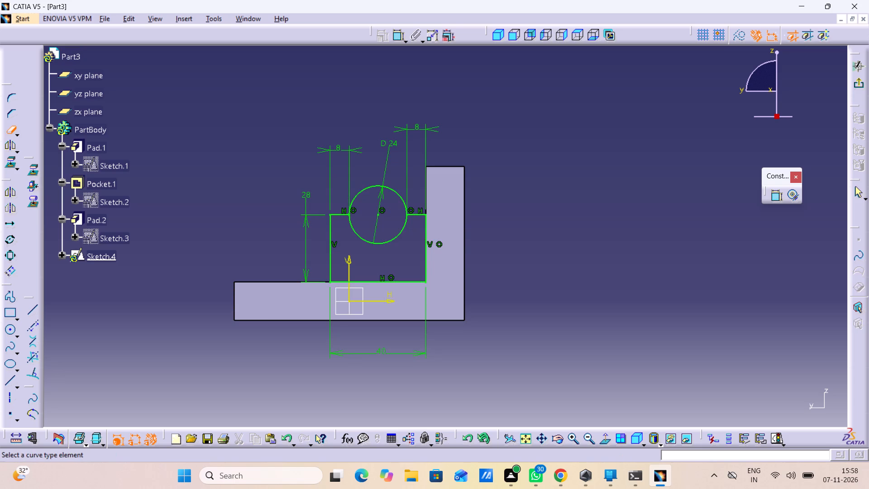
pyautogui.click(370, 188)
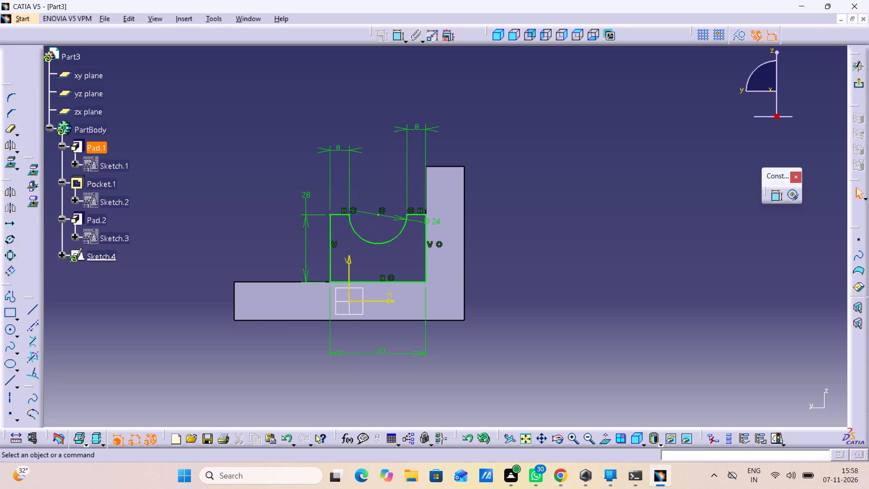
pyautogui.click(857, 87)
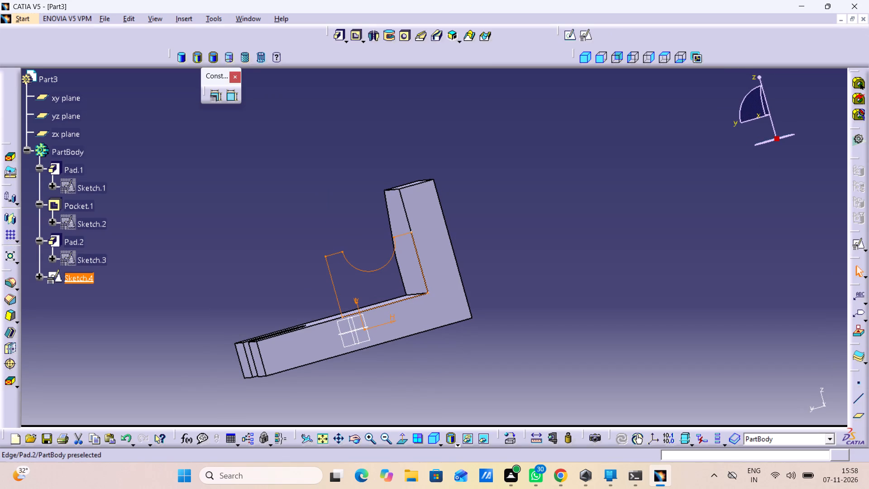
# Pad the clamp profile sketch with a length of 64-22, giving 42 mm.
pyautogui.click(335, 36)
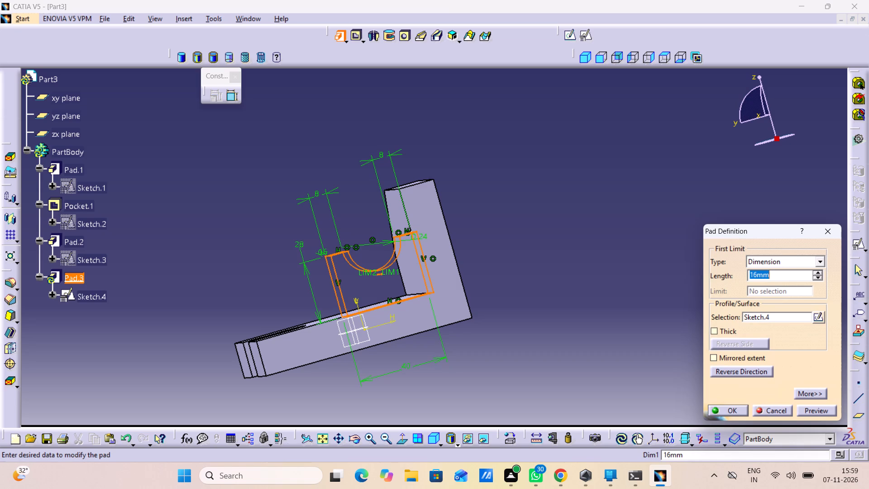
pyautogui.write('64')
pyautogui.write('-22')
pyautogui.press('Return')
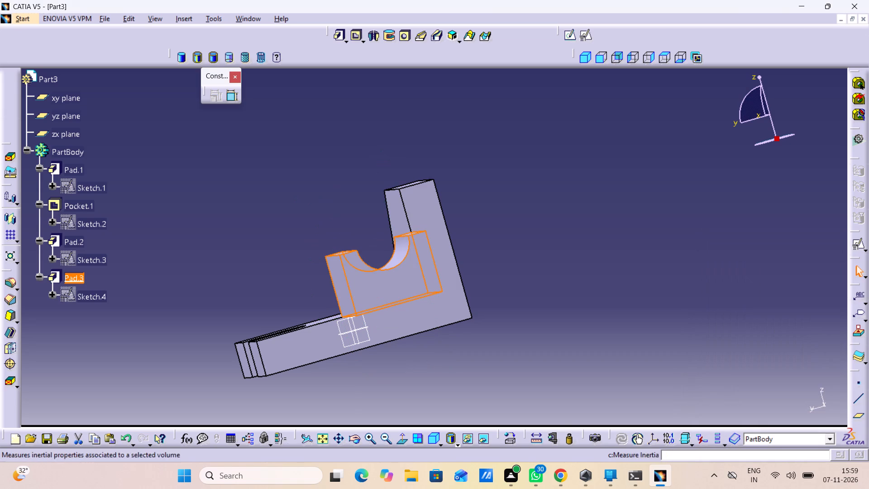
# Reverse the direction of the clamp pad so it extends over the bracket's base.
pyautogui.moveTo(437, 320); pyautogui.dragTo(587, 332, button='middle')
pyautogui.moveTo(437, 320); pyautogui.dragTo(587, 331, button='right')
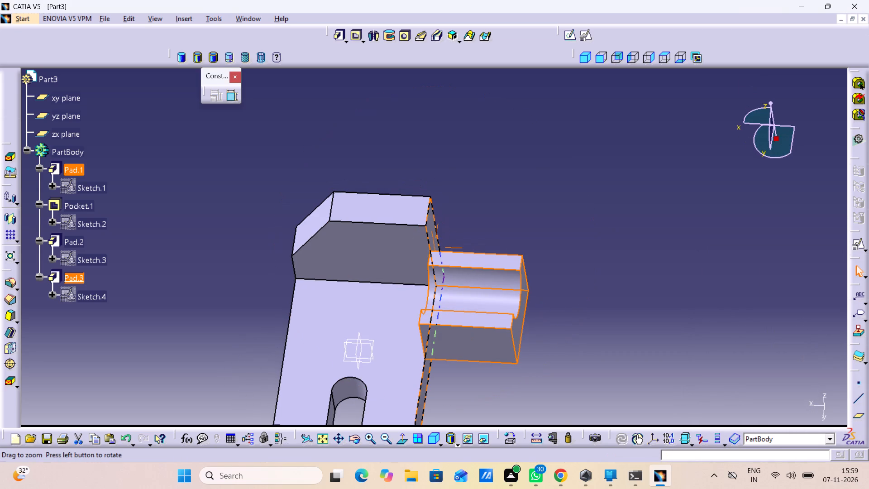
pyautogui.doubleClick(498, 343)
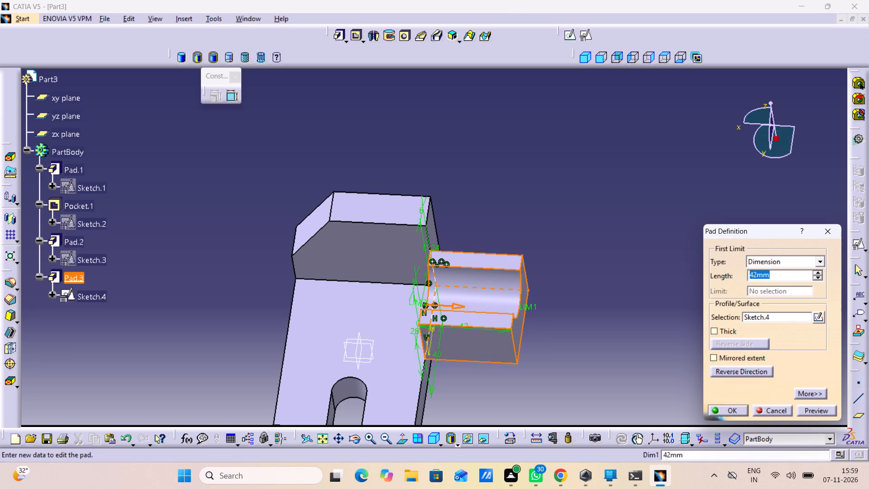
pyautogui.click(716, 370)
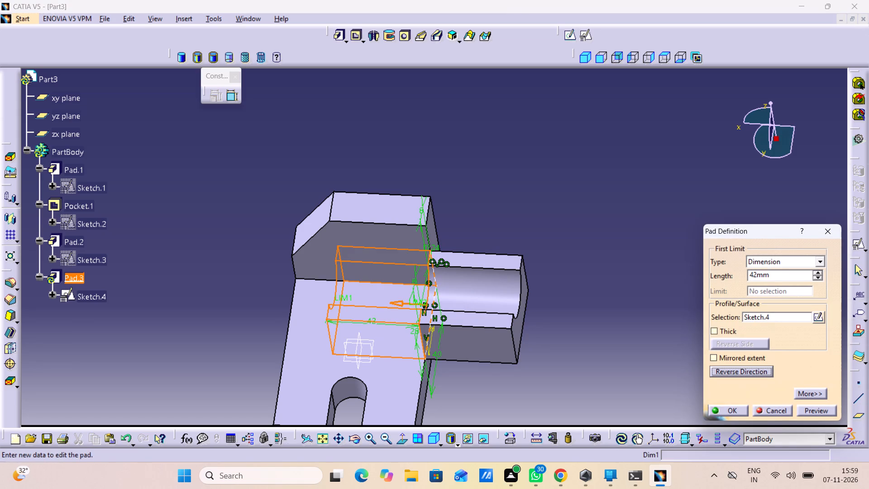
pyautogui.click(804, 410)
pyautogui.click(732, 410)
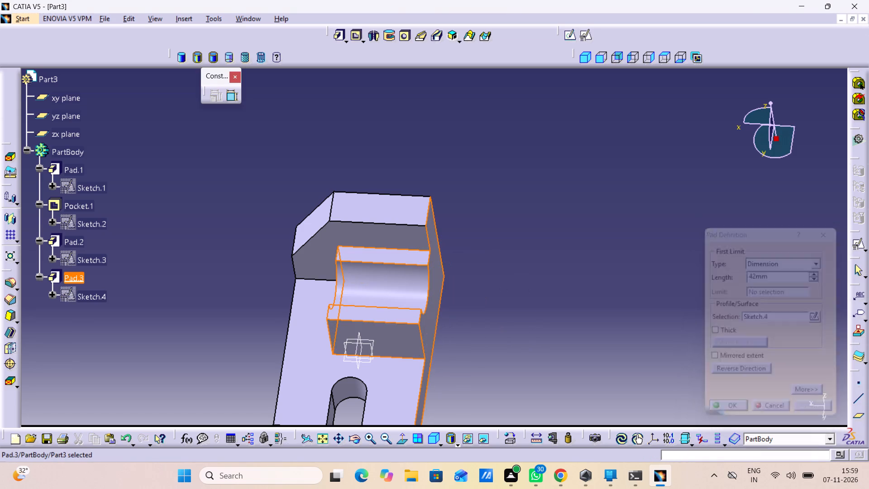
pyautogui.click(648, 383)
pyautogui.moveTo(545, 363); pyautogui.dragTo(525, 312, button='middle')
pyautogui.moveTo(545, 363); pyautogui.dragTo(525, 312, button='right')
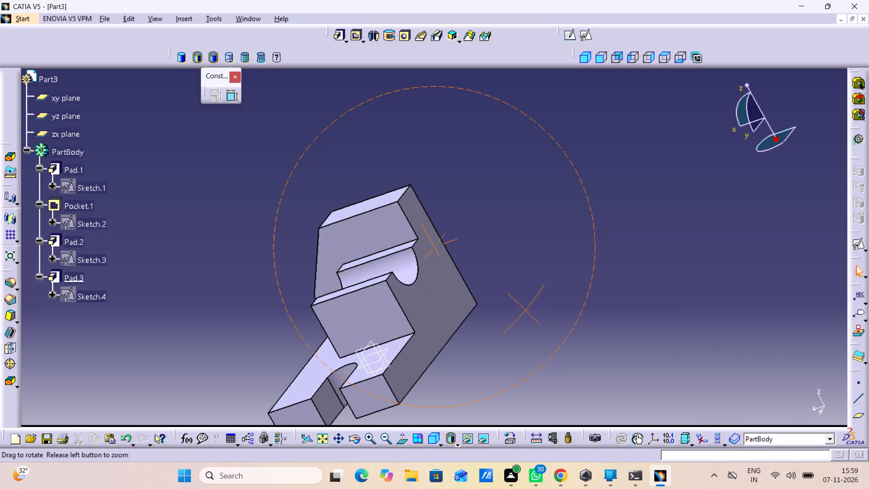
# Open a positioned sketch on the bracket's flat side face that is flush with the recessed clamp block.
pyautogui.moveTo(525, 312); pyautogui.dragTo(549, 334, button='right')
pyautogui.moveTo(525, 312); pyautogui.dragTo(549, 334, button='middle')
pyautogui.moveTo(544, 330); pyautogui.dragTo(542, 329, button='middle')
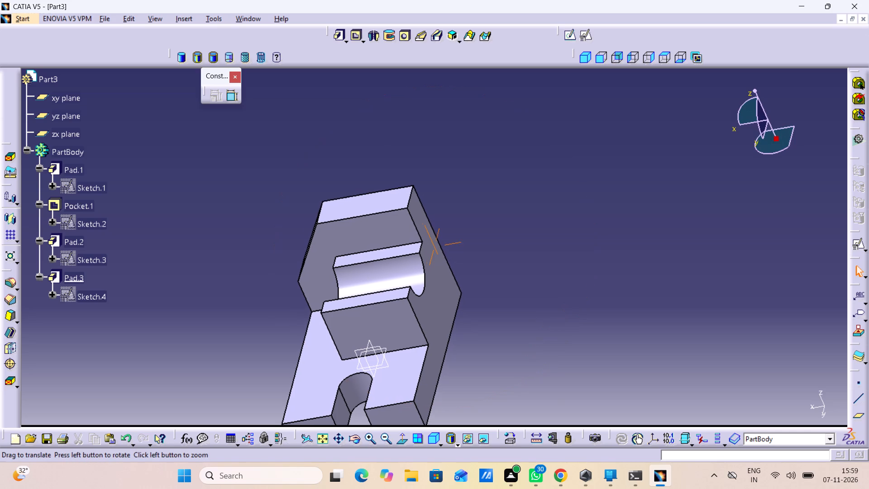
pyautogui.moveTo(542, 329); pyautogui.dragTo(556, 299, button='middle')
pyautogui.rightClick(549, 276)
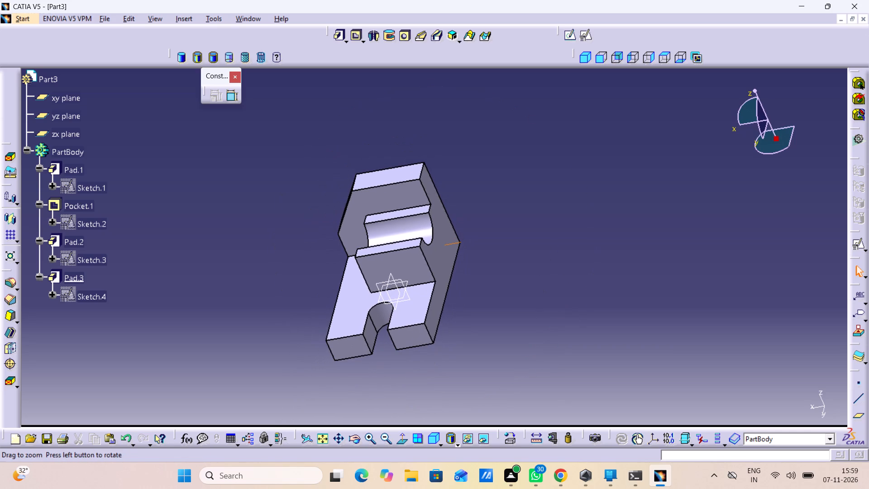
pyautogui.moveTo(503, 322); pyautogui.dragTo(605, 290, button='middle')
pyautogui.moveTo(503, 322); pyautogui.dragTo(605, 290, button='right')
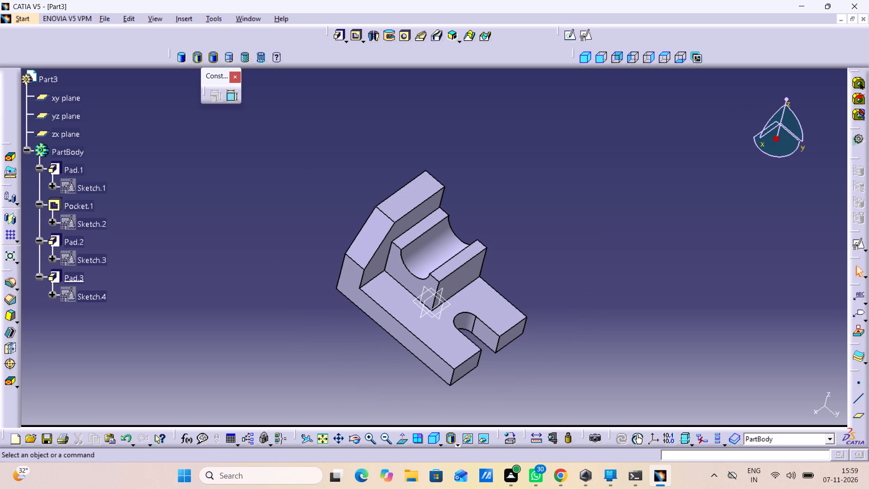
pyautogui.moveTo(575, 329); pyautogui.dragTo(270, 290, button='middle')
pyautogui.moveTo(575, 329); pyautogui.dragTo(270, 290, button='right')
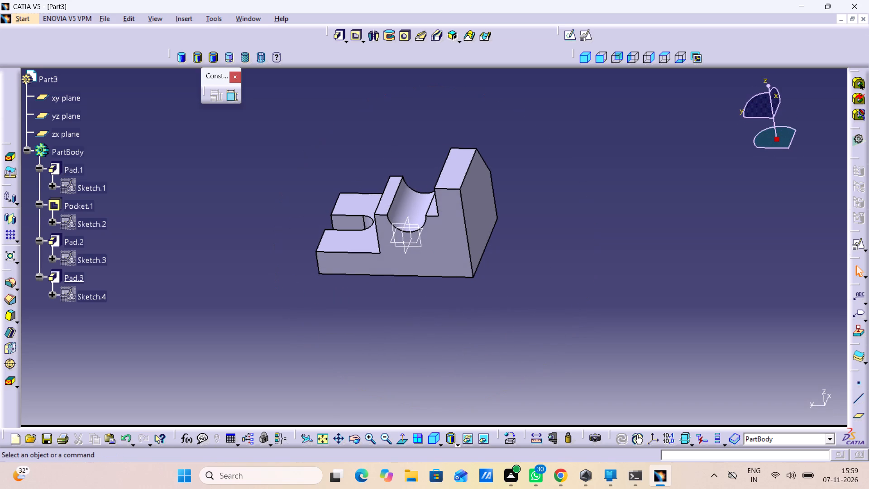
pyautogui.click(348, 262)
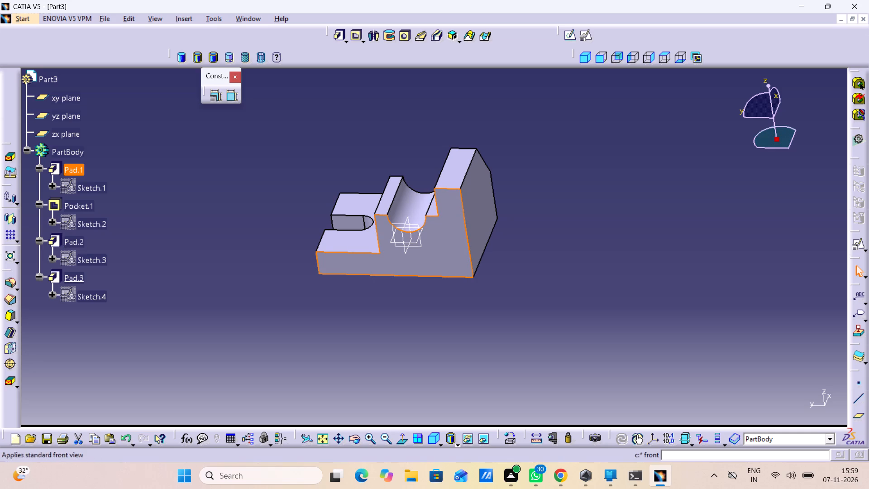
pyautogui.click(588, 35)
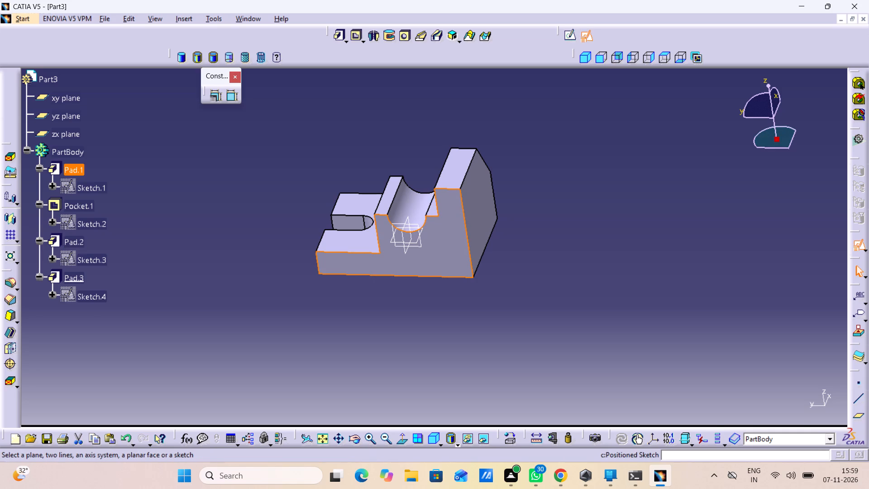
pyautogui.moveTo(498, 306); pyautogui.dragTo(540, 303, button='middle')
pyautogui.moveTo(499, 306); pyautogui.dragTo(540, 303, button='right')
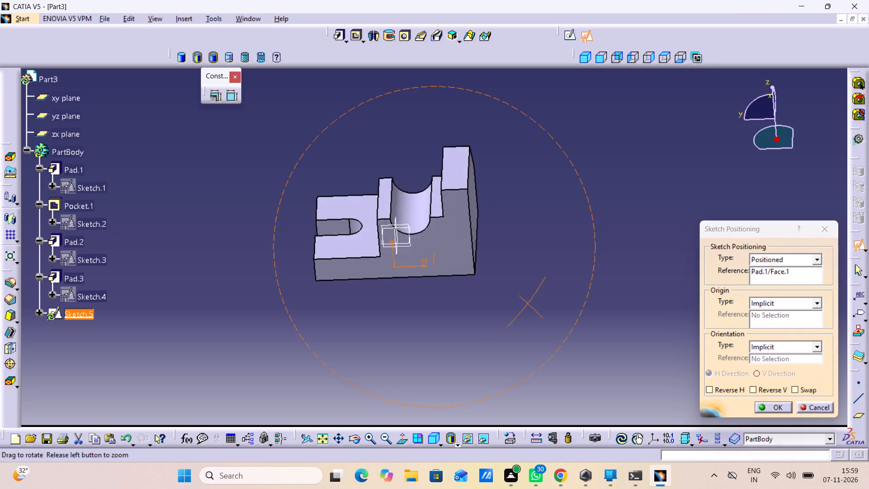
pyautogui.moveTo(540, 303); pyautogui.dragTo(549, 290, button='right')
pyautogui.moveTo(540, 303); pyautogui.dragTo(549, 290, button='middle')
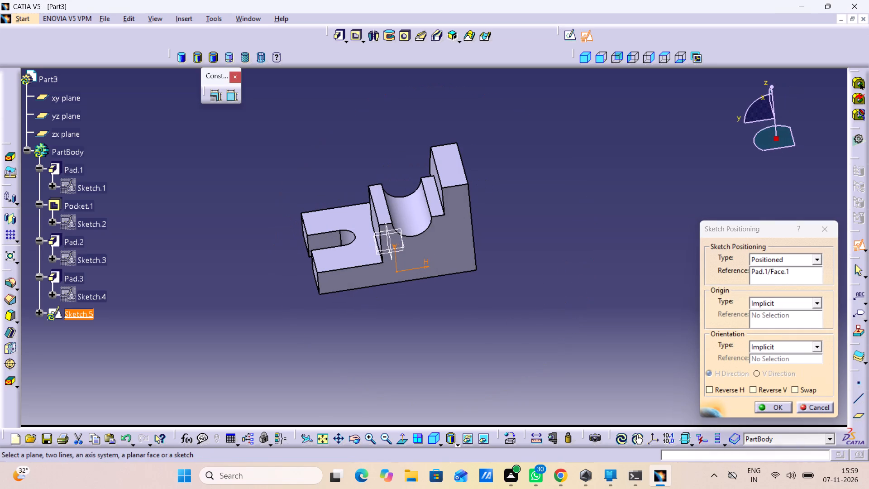
pyautogui.click(759, 407)
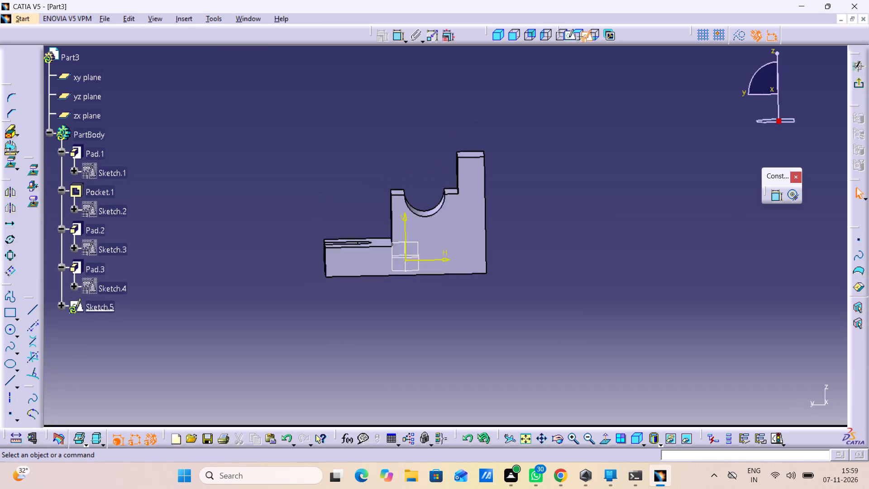
# Draw a sloped line from the base's outer upper corner to near the top corner of the clamp block.
pyautogui.click(29, 311)
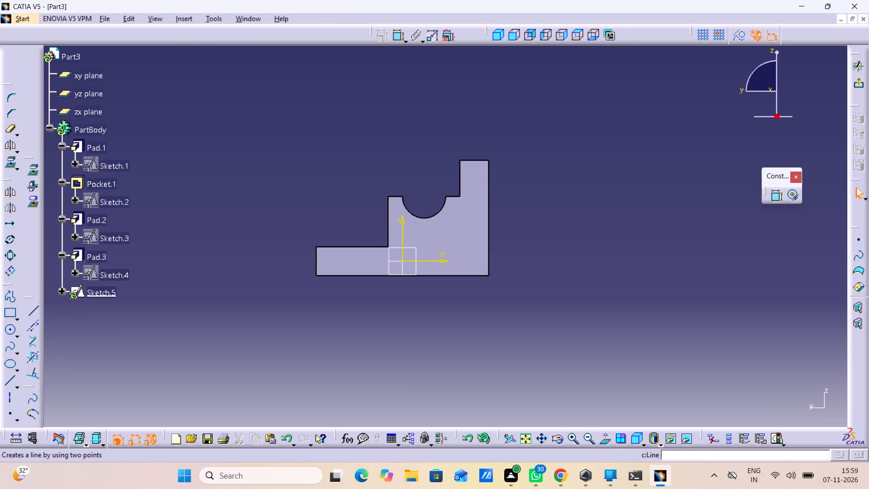
pyautogui.click(315, 247)
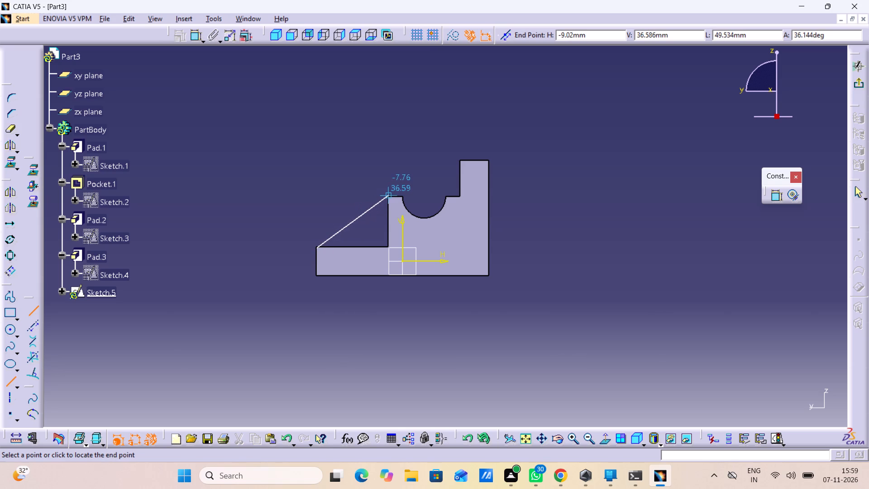
pyautogui.click(381, 197)
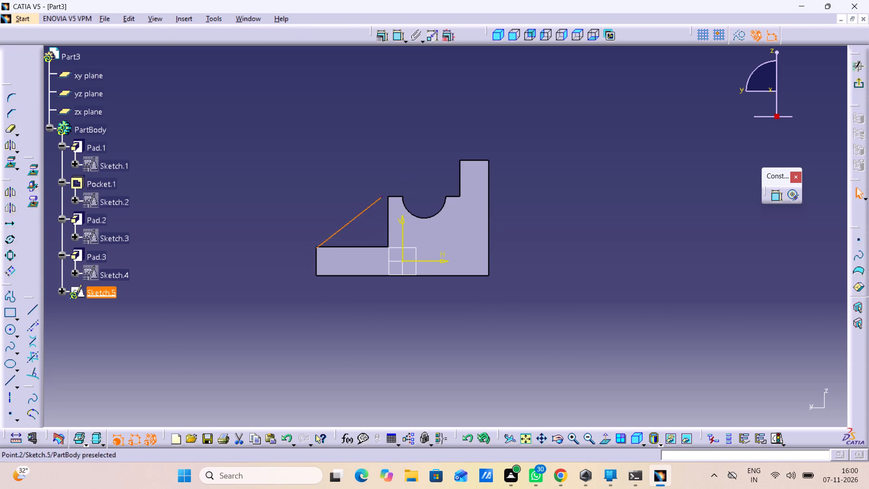
pyautogui.click(296, 267)
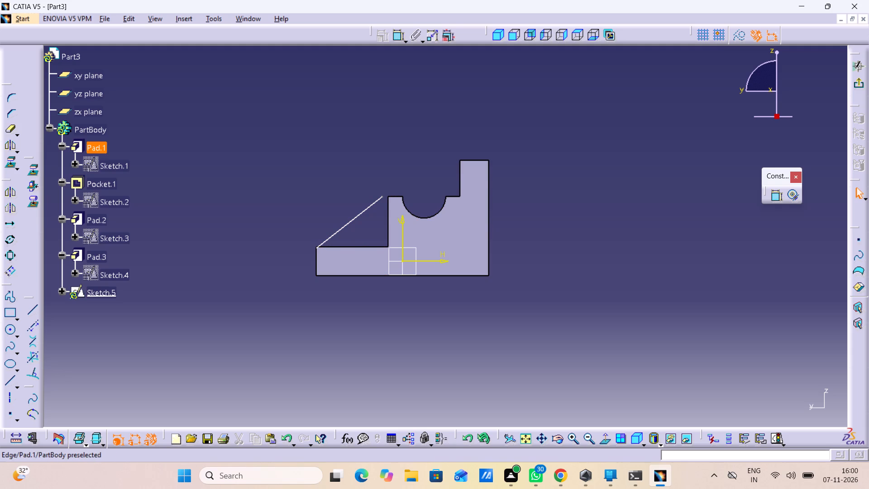
# Project the base's exposed upper edge, between its outer end and the clamp block, into the sketch.
pyautogui.click(10, 164)
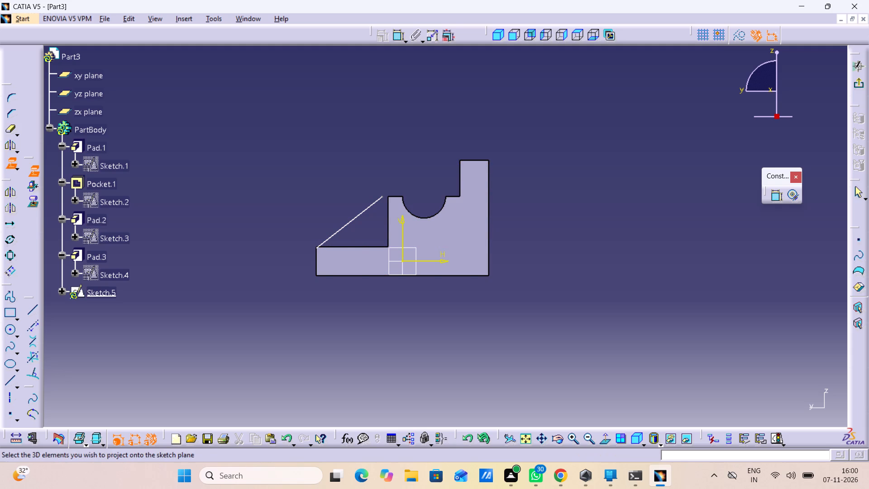
pyautogui.click(366, 245)
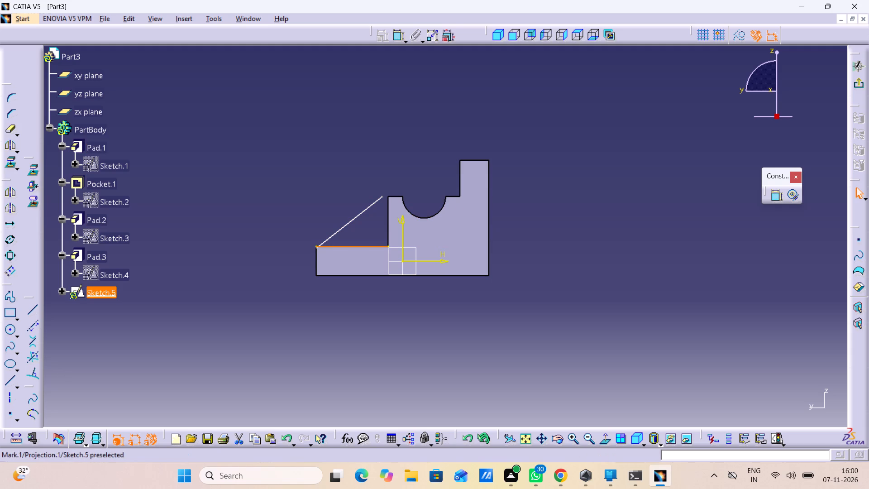
pyautogui.click(226, 272)
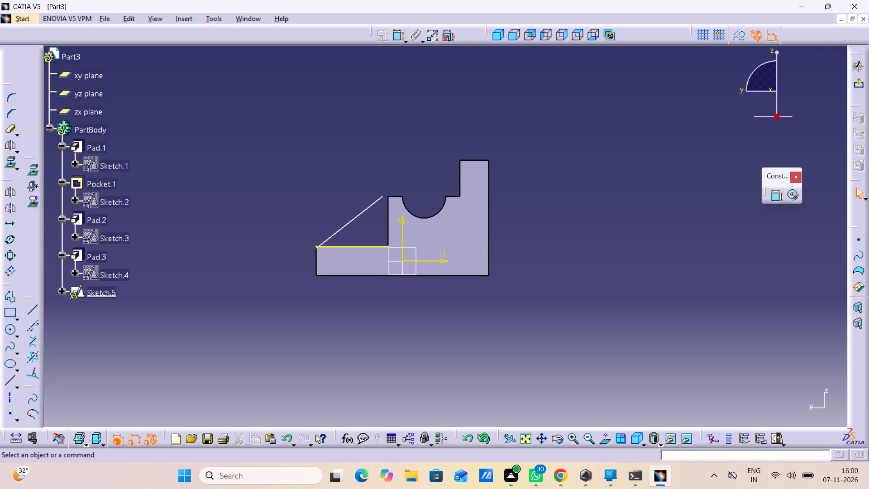
# Make the sloped line's lower endpoint coincident with the outer endpoint of the projected edge, and exit the sketch.
pyautogui.moveTo(307, 293); pyautogui.dragTo(254, 184, button='middle')
pyautogui.rightClick(311, 296)
pyautogui.moveTo(214, 229); pyautogui.dragTo(567, 254, button='middle')
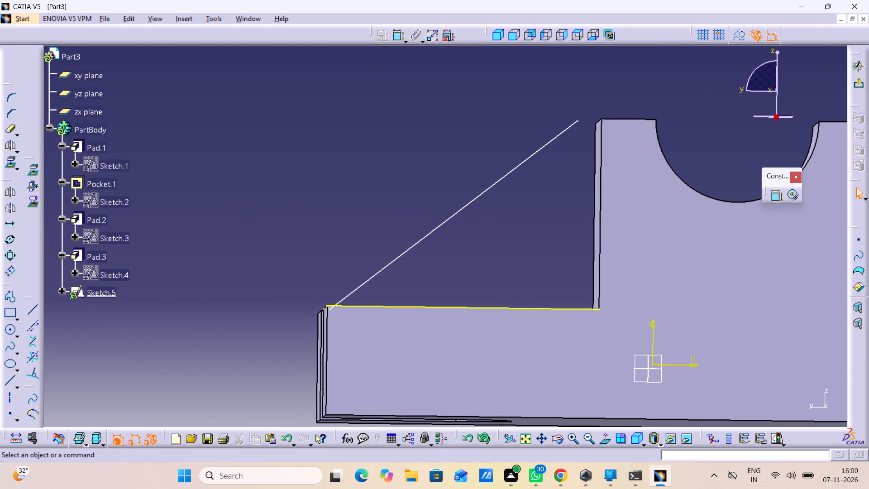
pyautogui.click(328, 312)
pyautogui.click(328, 304)
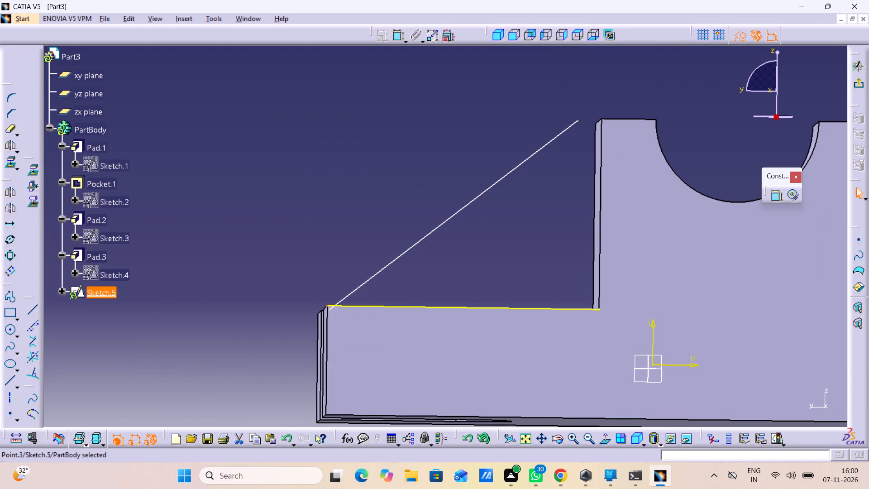
pyautogui.click(779, 197)
pyautogui.click(779, 197)
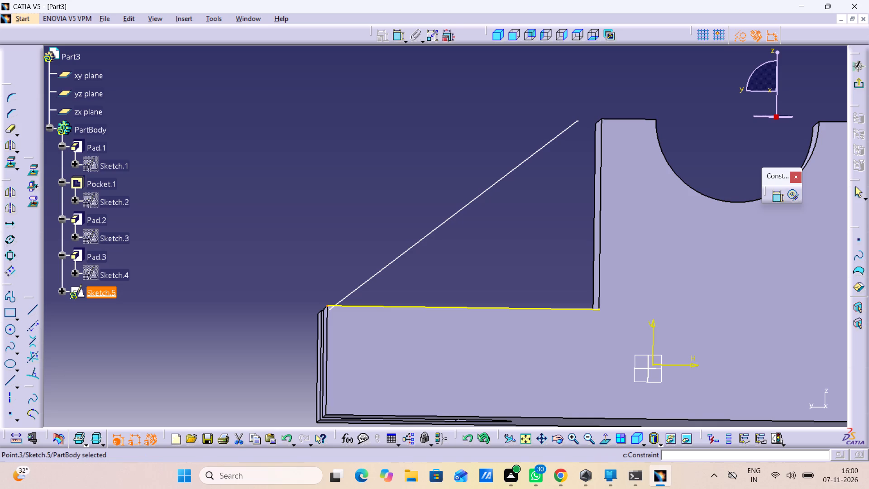
pyautogui.doubleClick(779, 197)
pyautogui.doubleClick(771, 196)
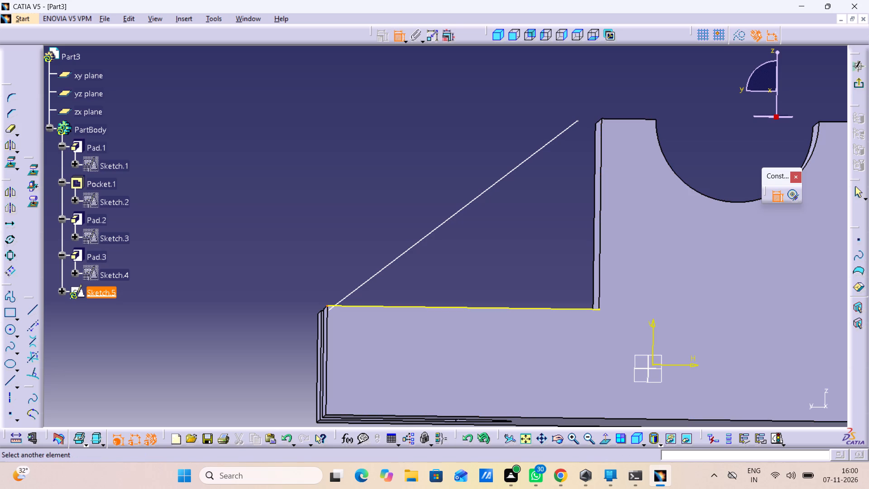
pyautogui.click(330, 309)
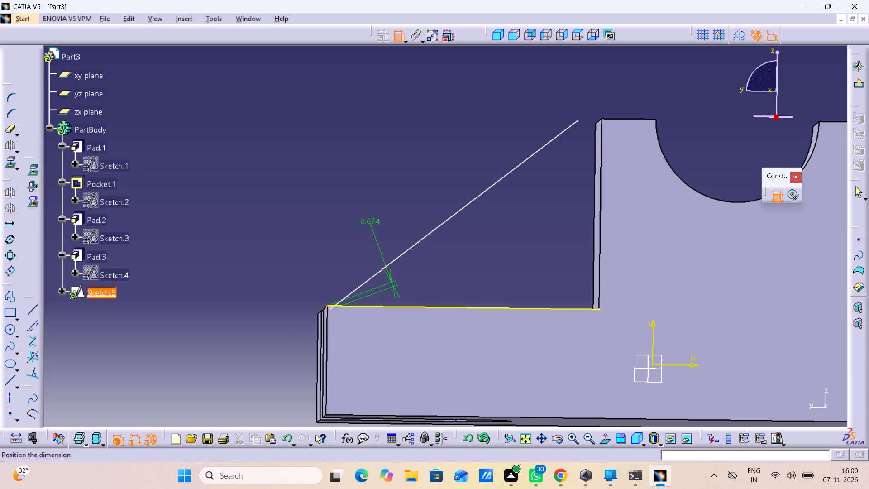
pyautogui.rightClick(370, 222)
pyautogui.click(436, 306)
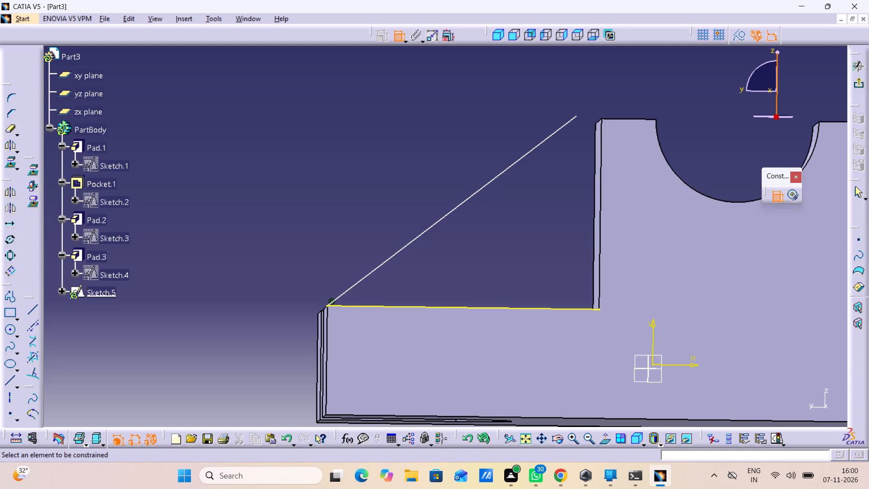
pyautogui.click(854, 89)
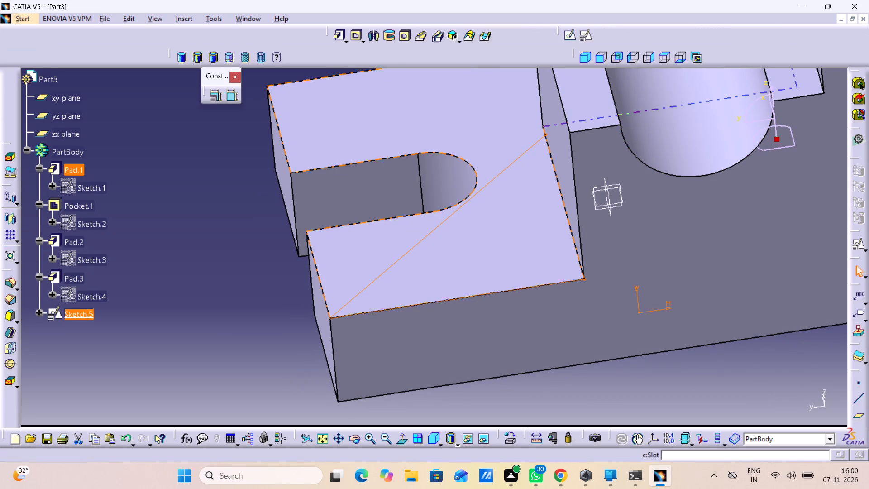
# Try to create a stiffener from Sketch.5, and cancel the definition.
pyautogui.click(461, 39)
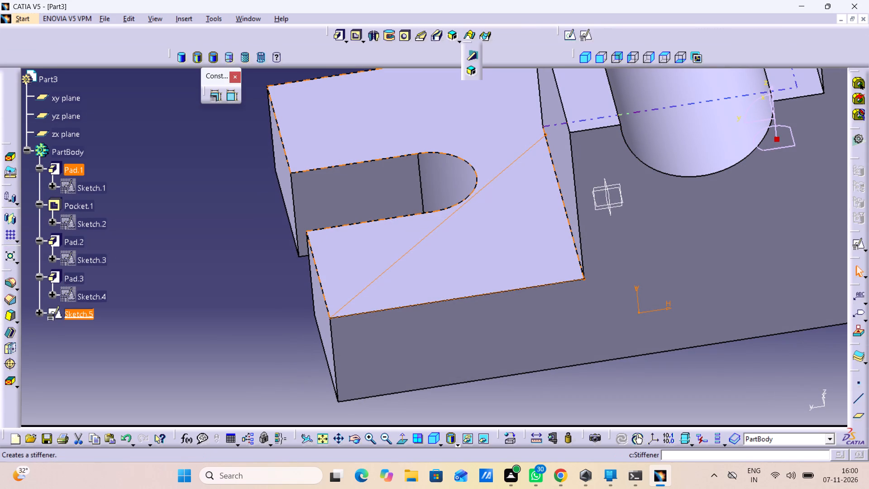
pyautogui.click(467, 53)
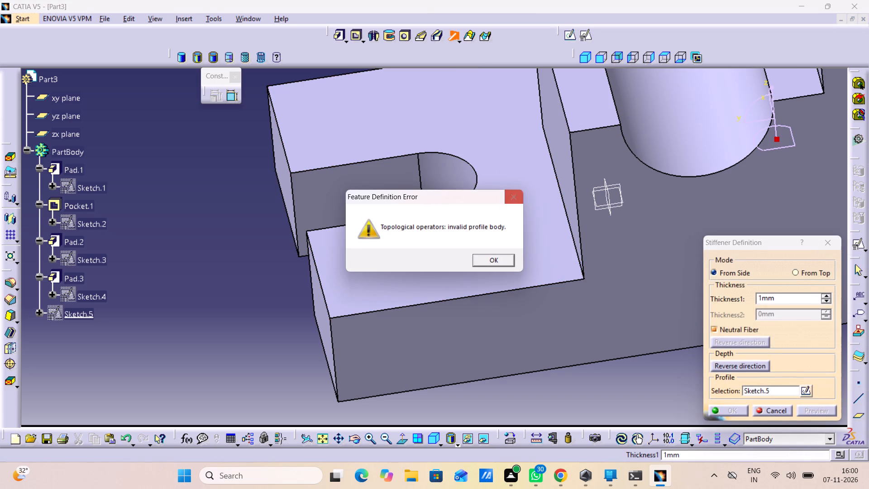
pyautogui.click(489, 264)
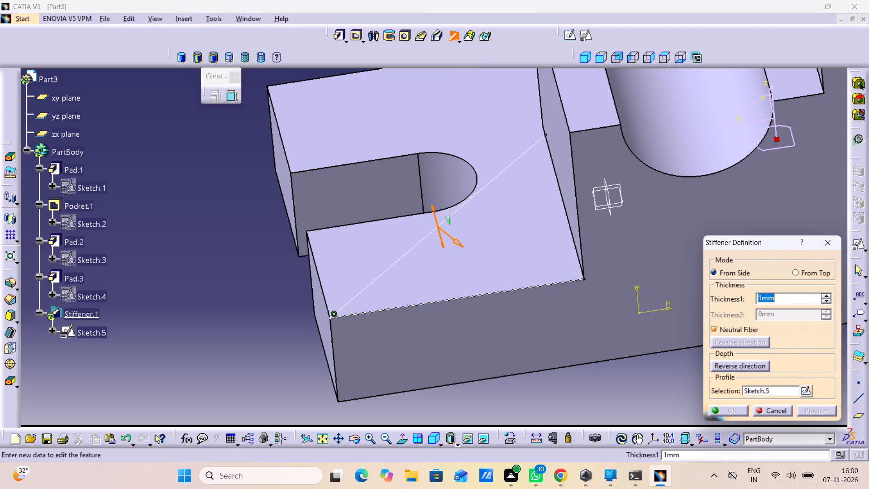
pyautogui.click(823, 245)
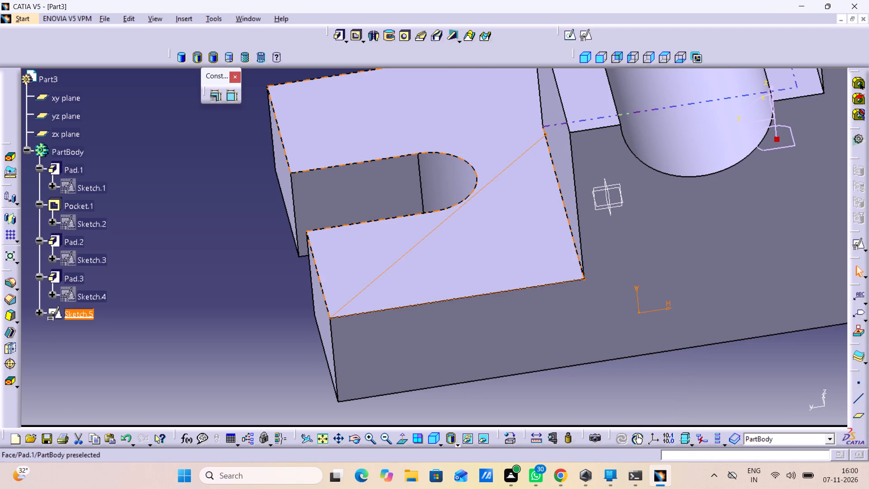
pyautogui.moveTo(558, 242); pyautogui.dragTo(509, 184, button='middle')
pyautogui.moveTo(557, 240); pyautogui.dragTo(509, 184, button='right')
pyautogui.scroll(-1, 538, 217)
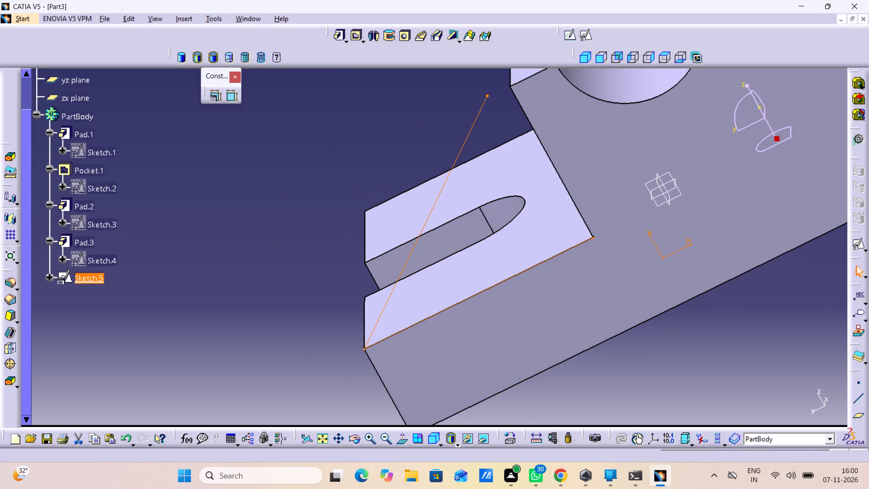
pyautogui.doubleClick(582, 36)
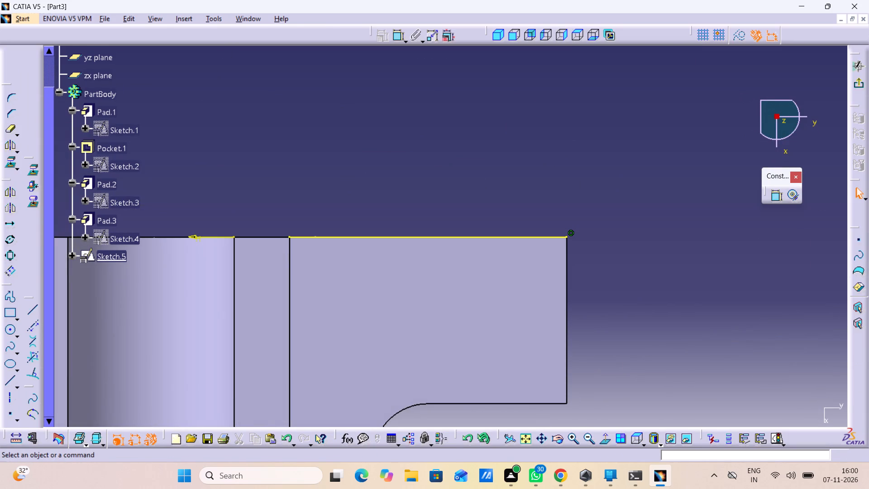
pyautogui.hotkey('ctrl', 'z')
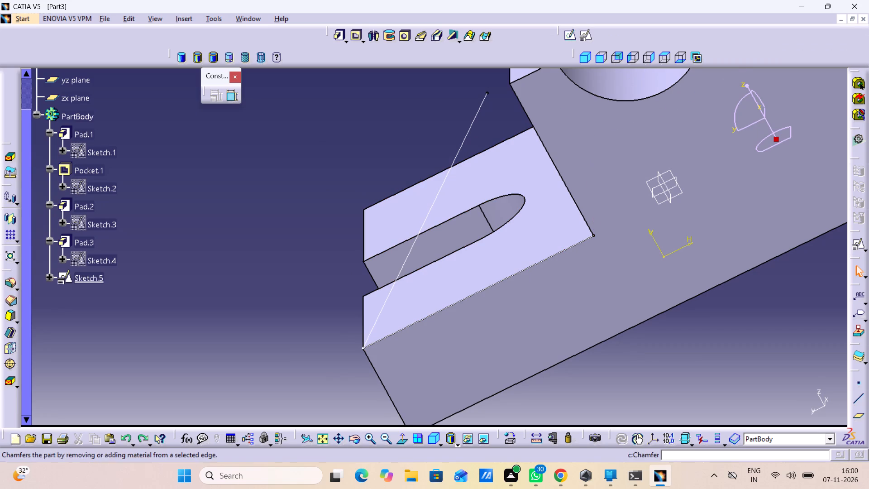
# Reopen Sketch.5, the sketch with the sloped line, for editing.
pyautogui.doubleClick(80, 274)
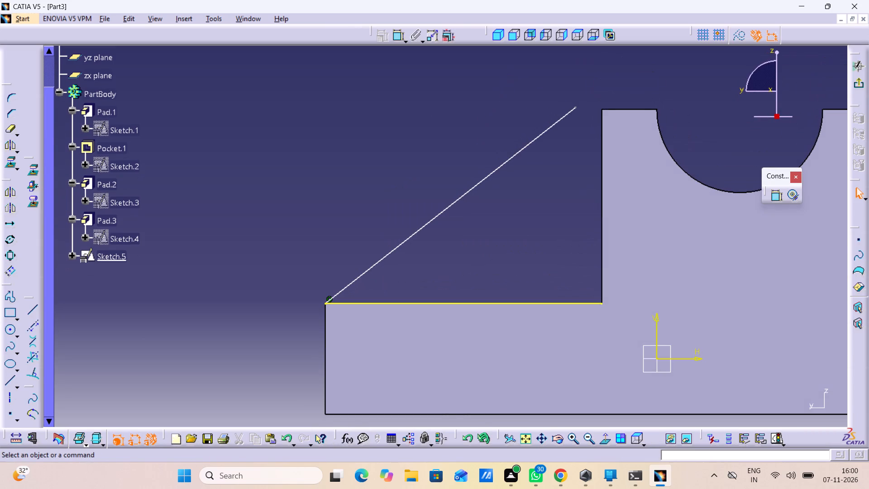
pyautogui.doubleClick(109, 240)
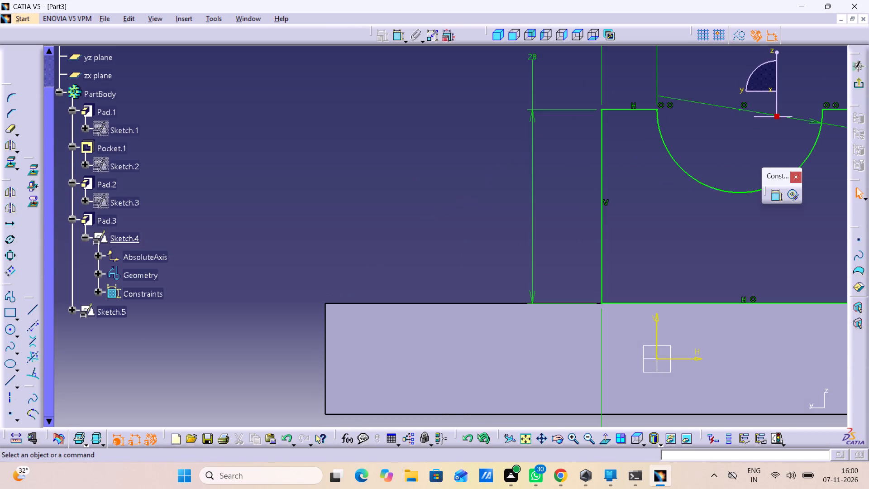
pyautogui.doubleClick(97, 310)
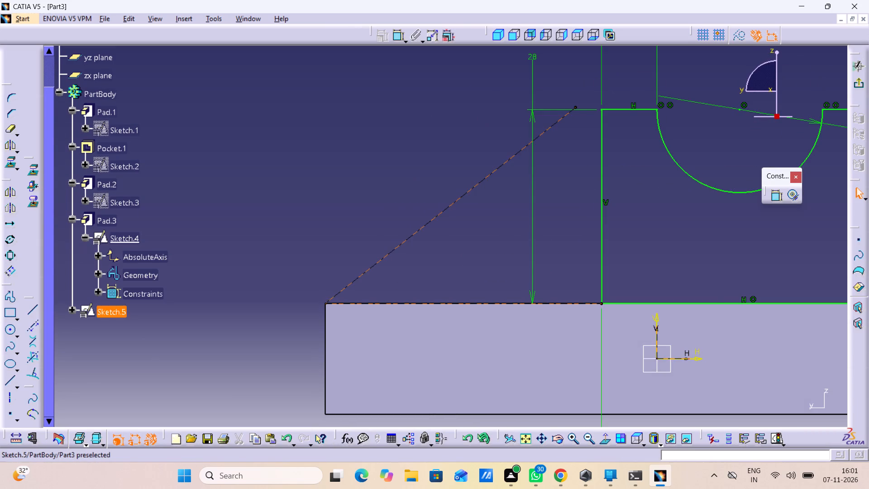
pyautogui.doubleClick(97, 310)
pyautogui.click(291, 208)
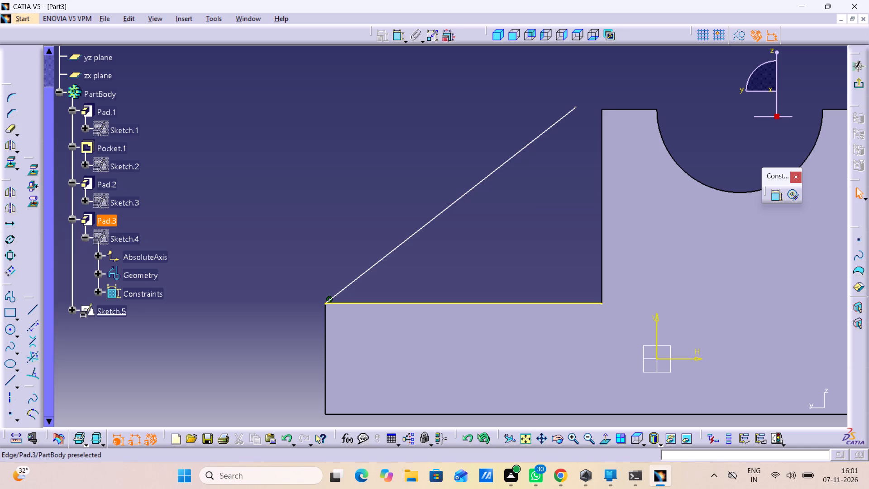
# Project the clamp block's outer vertical edge above the base into the sketch.
pyautogui.click(601, 206)
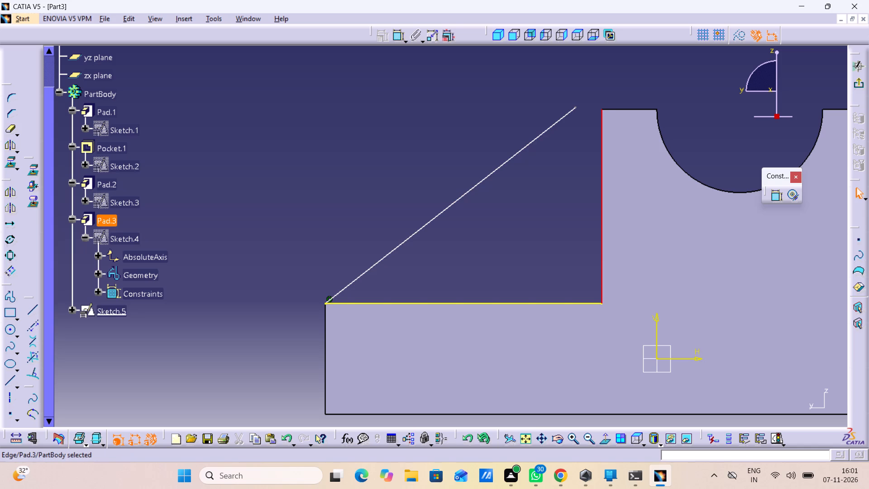
pyautogui.click(33, 169)
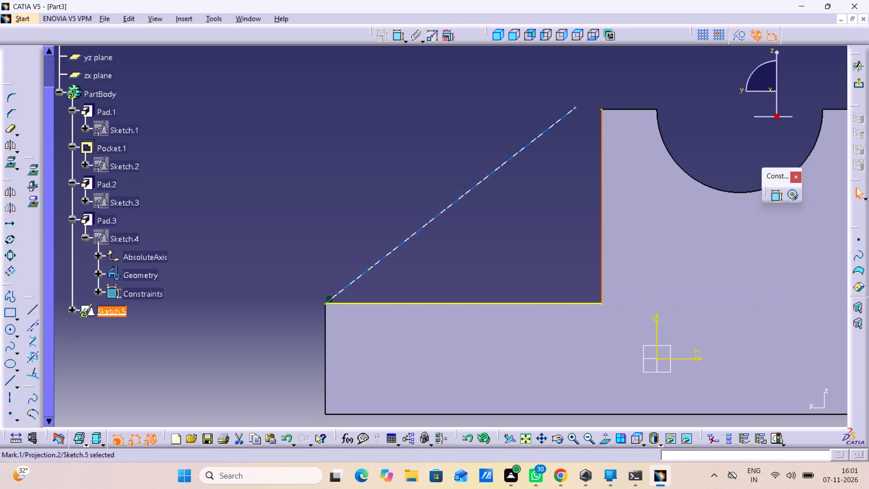
pyautogui.click(482, 226)
# Make the sloped line's upper endpoint coincident with the top endpoint of the projected vertical edge, and exit the sketch.
pyautogui.click(577, 106)
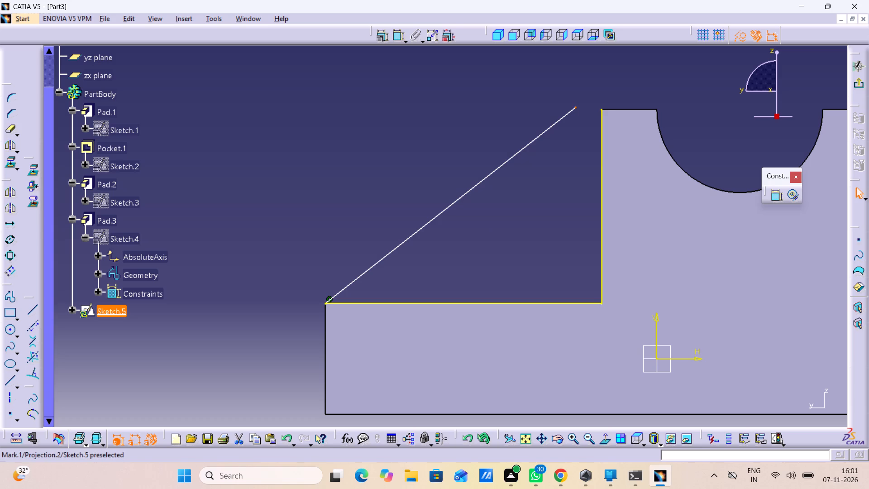
pyautogui.click(602, 110)
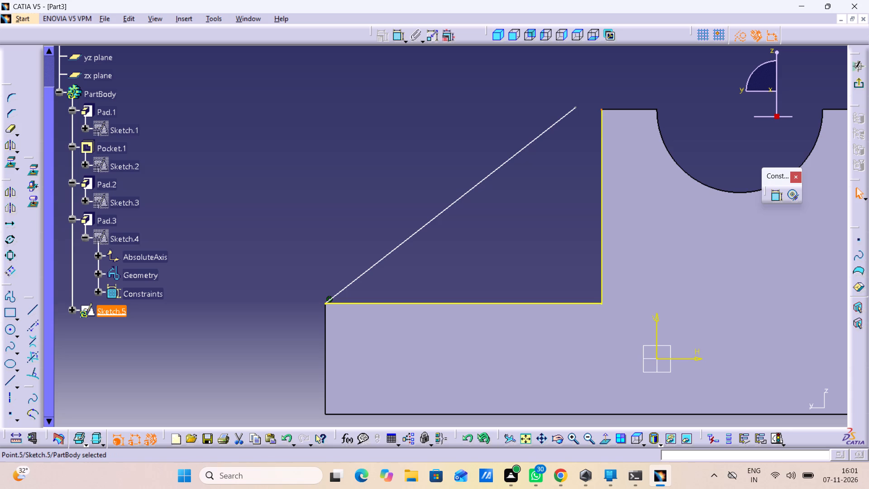
pyautogui.doubleClick(774, 198)
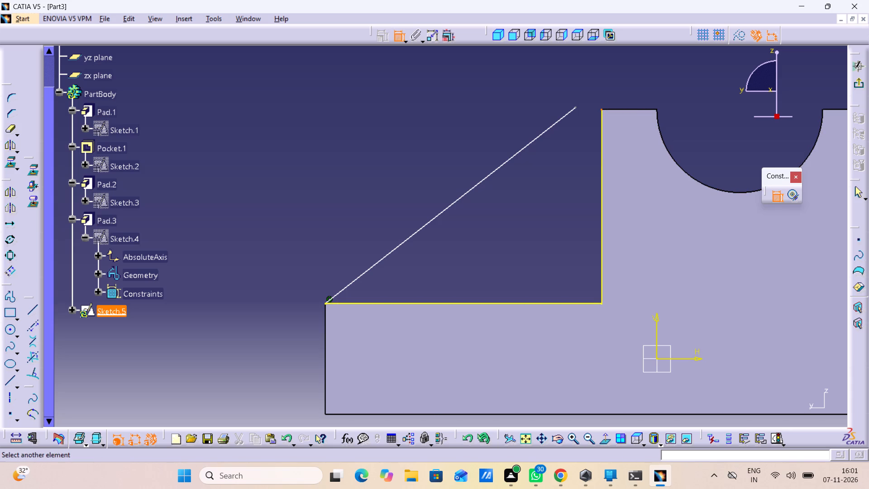
pyautogui.click(576, 108)
pyautogui.rightClick(572, 182)
pyautogui.click(608, 268)
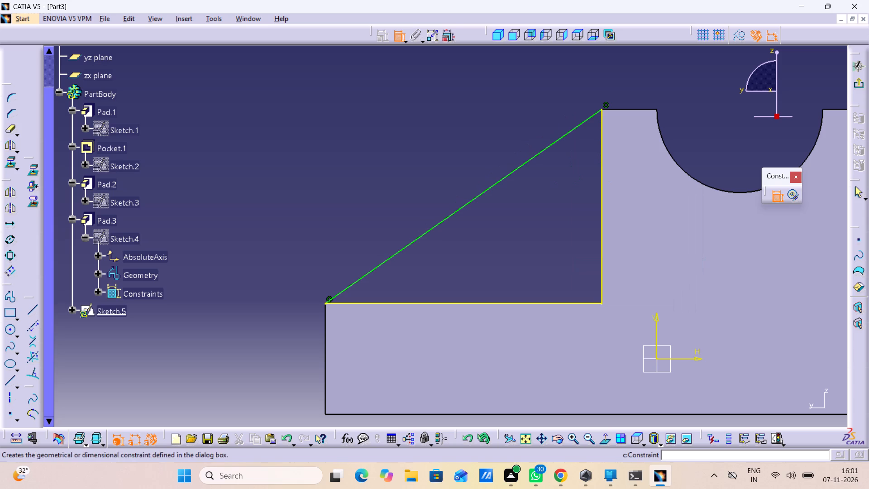
pyautogui.rightClick(459, 304)
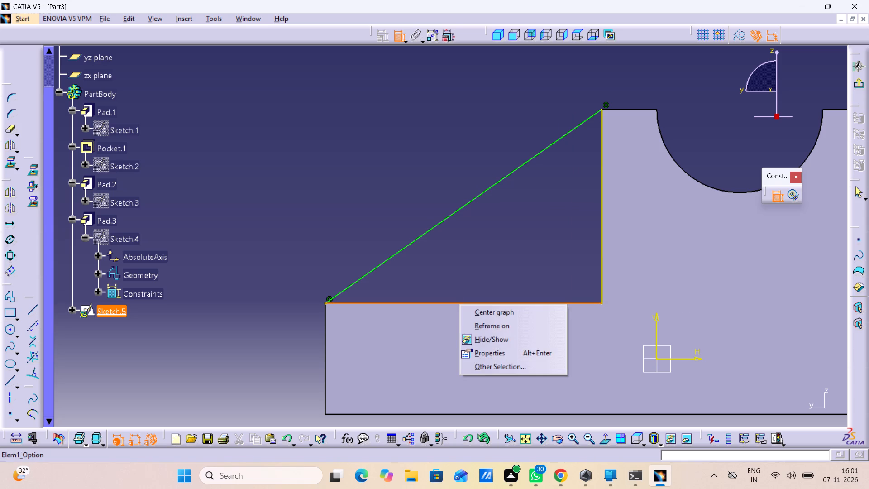
pyautogui.click(491, 282)
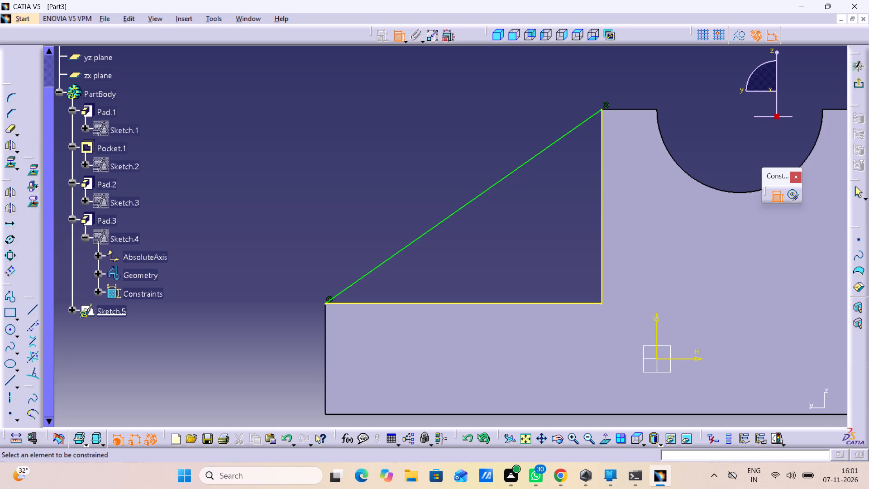
pyautogui.click(860, 85)
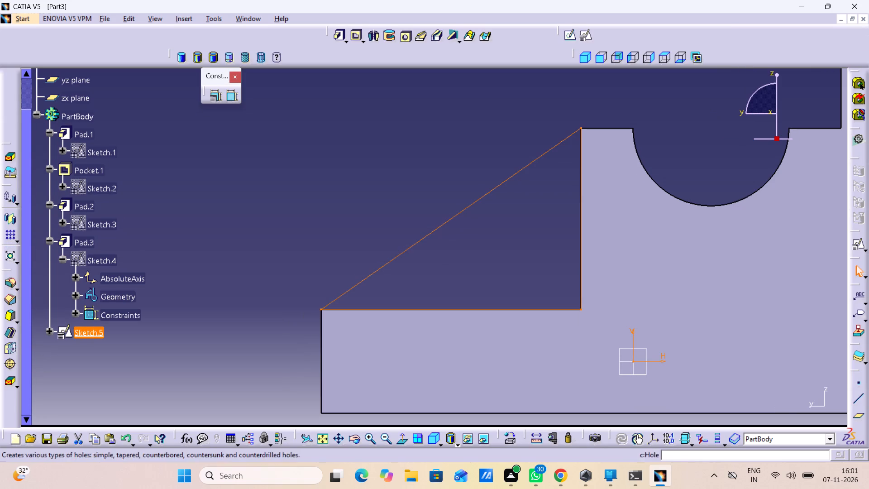
# Pad the closed triangular profile of Sketch.5 by 12 mm in the reversed direction, into the bracket.
pyautogui.click(339, 38)
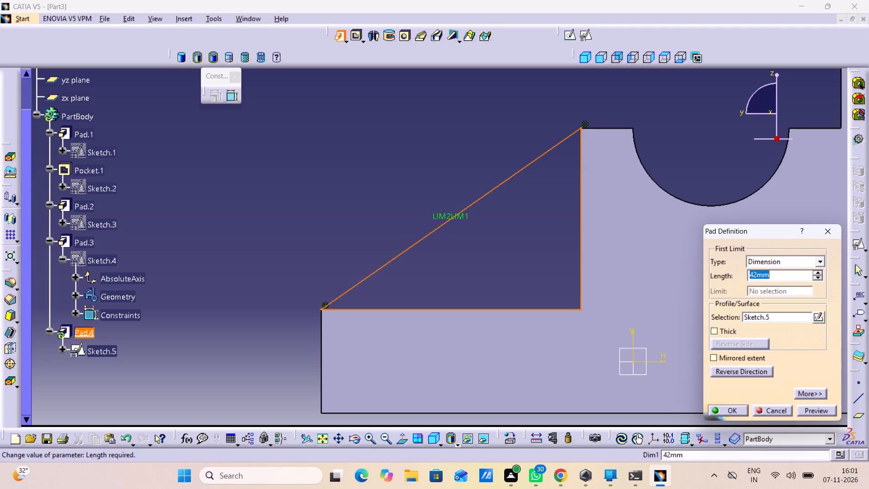
pyautogui.write('12')
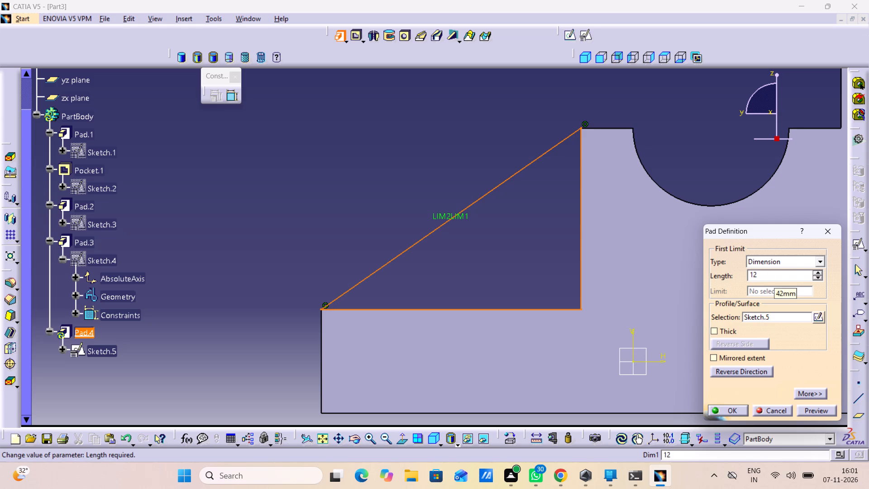
pyautogui.click(735, 373)
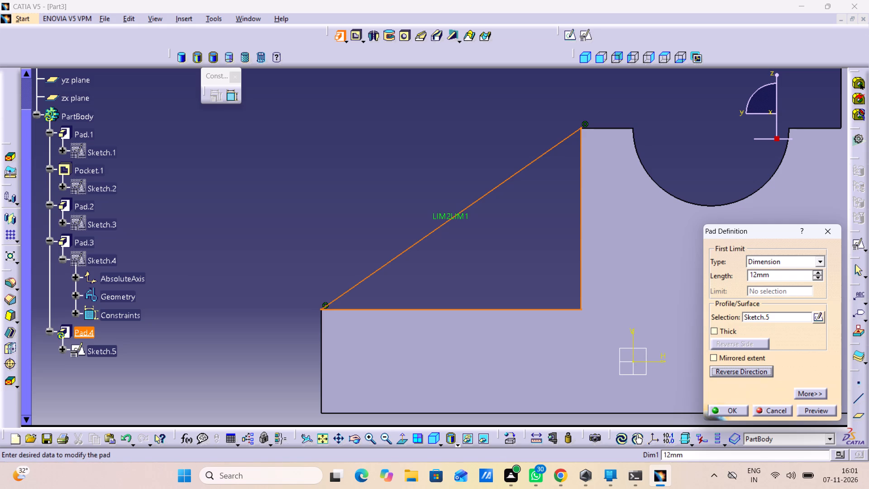
pyautogui.click(824, 409)
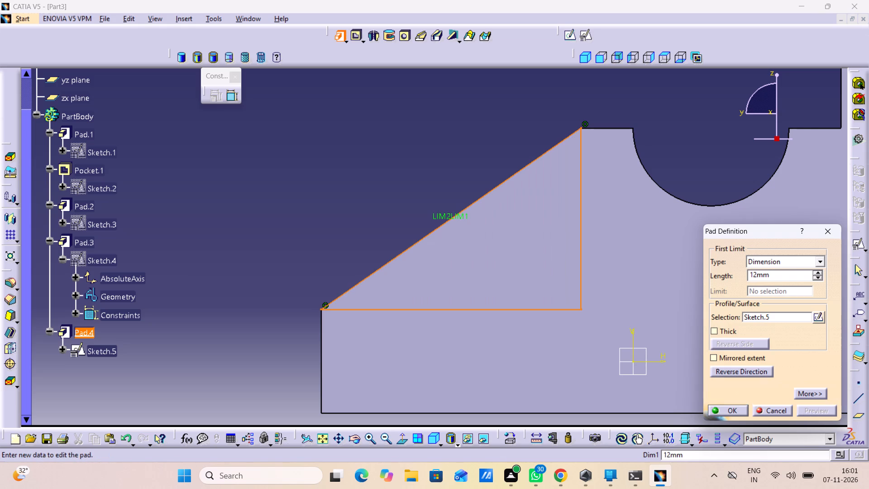
pyautogui.moveTo(317, 212); pyautogui.dragTo(451, 253, button='middle')
pyautogui.moveTo(317, 212); pyautogui.dragTo(450, 252, button='right')
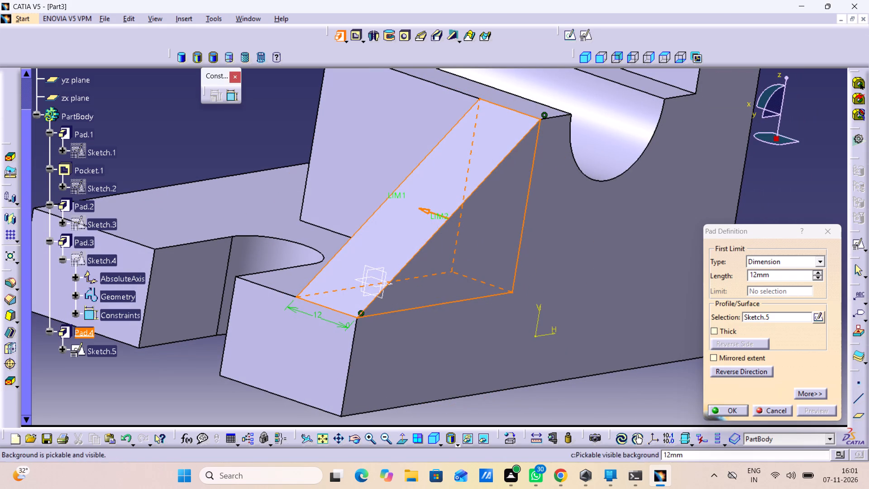
pyautogui.click(720, 409)
pyautogui.click(517, 371)
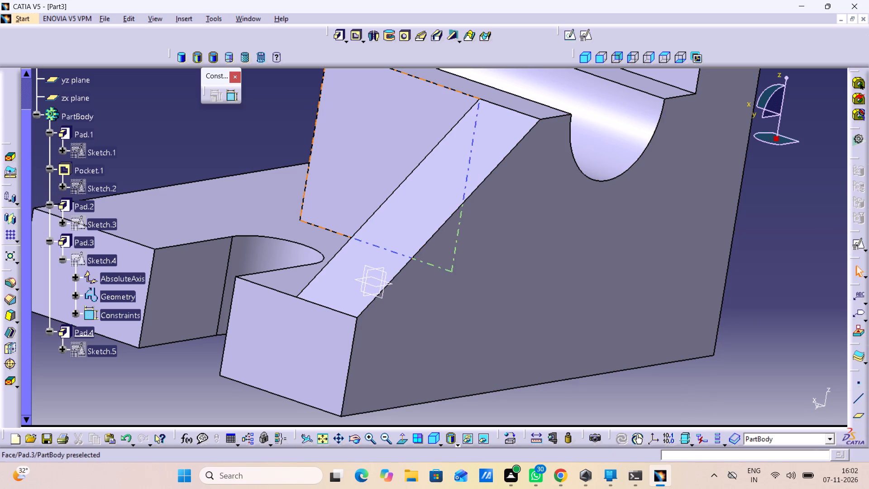
# Show the whole bracket in the standard isometric view, centred in the window.
pyautogui.moveTo(288, 189); pyautogui.dragTo(336, 267, button='middle')
pyautogui.rightClick(288, 189)
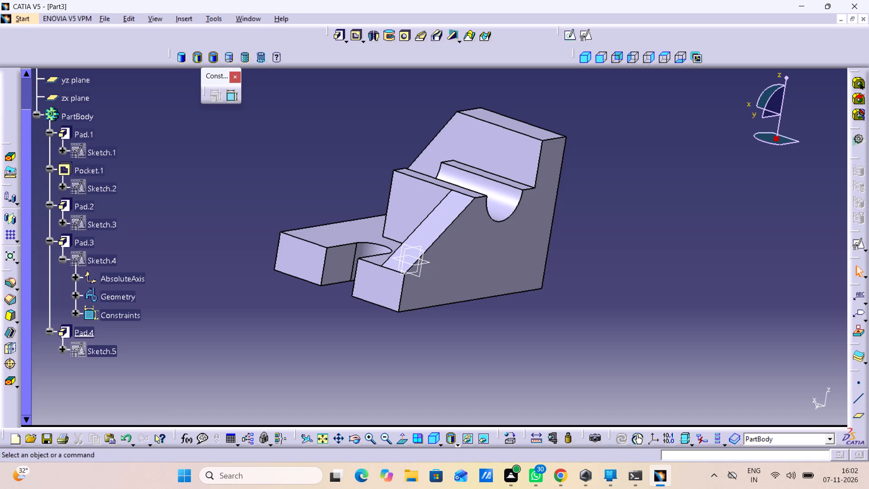
pyautogui.middleClick(686, 235)
pyautogui.click(123, 355)
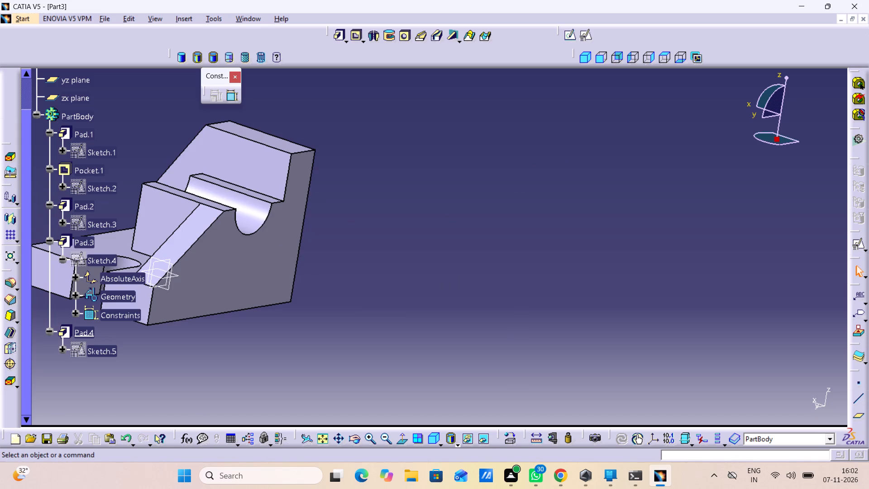
pyautogui.moveTo(150, 360); pyautogui.dragTo(152, 367)
pyautogui.moveTo(175, 348); pyautogui.dragTo(468, 329, button='middle')
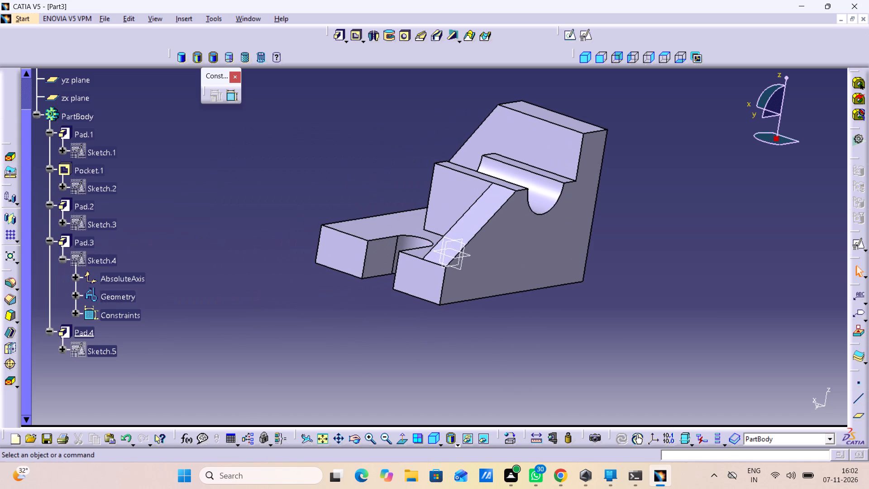
pyautogui.click(433, 439)
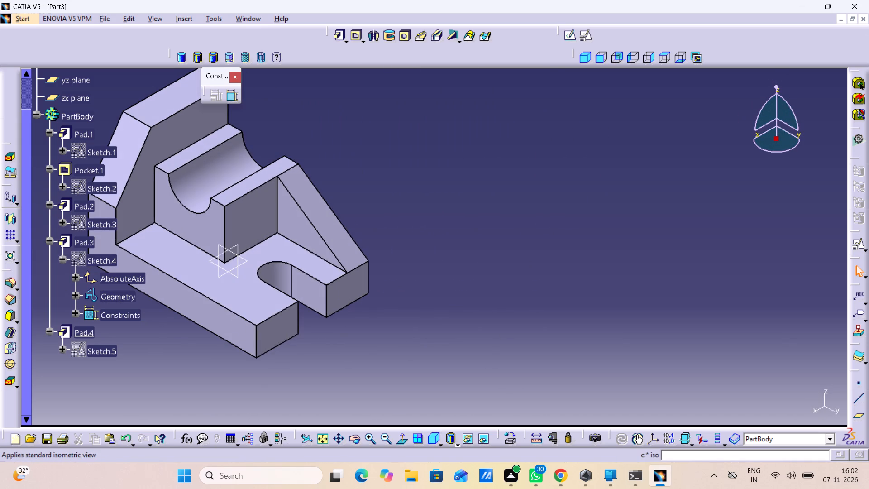
pyautogui.moveTo(487, 326); pyautogui.dragTo(695, 343, button='middle')
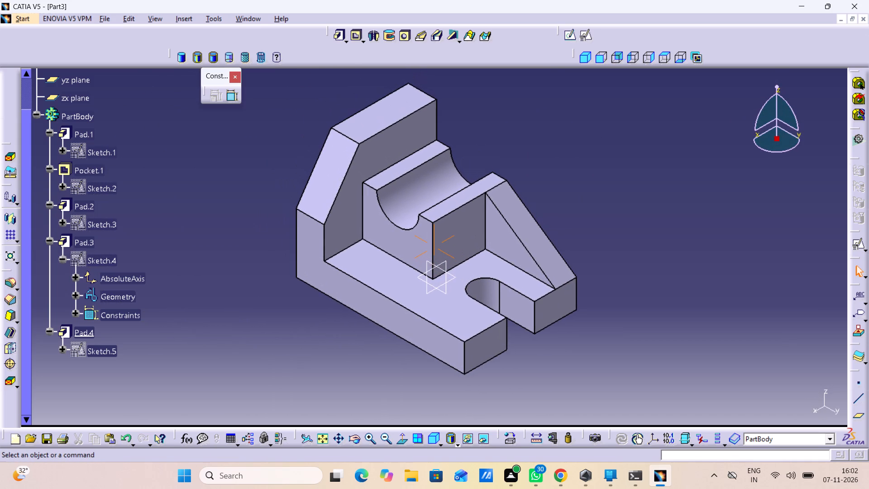
# Save the part as v28 in the CATIA folder.
pyautogui.hotkey('ctrl', 's')
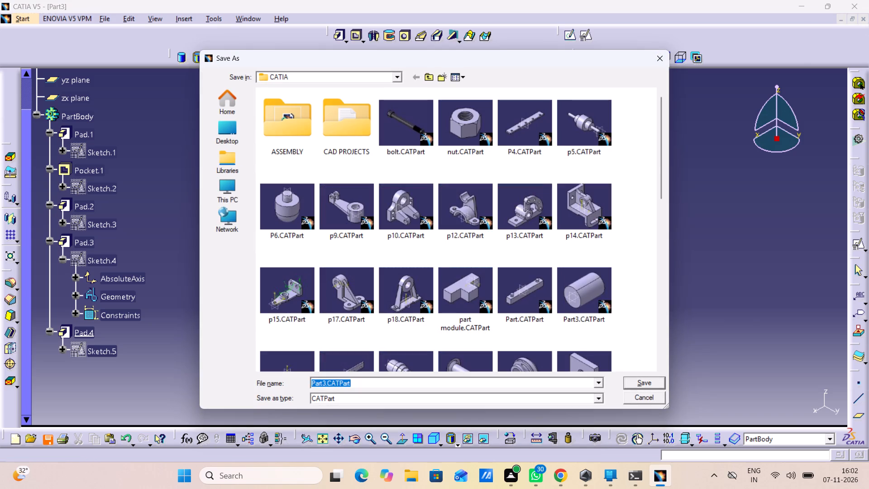
pyautogui.press('v')
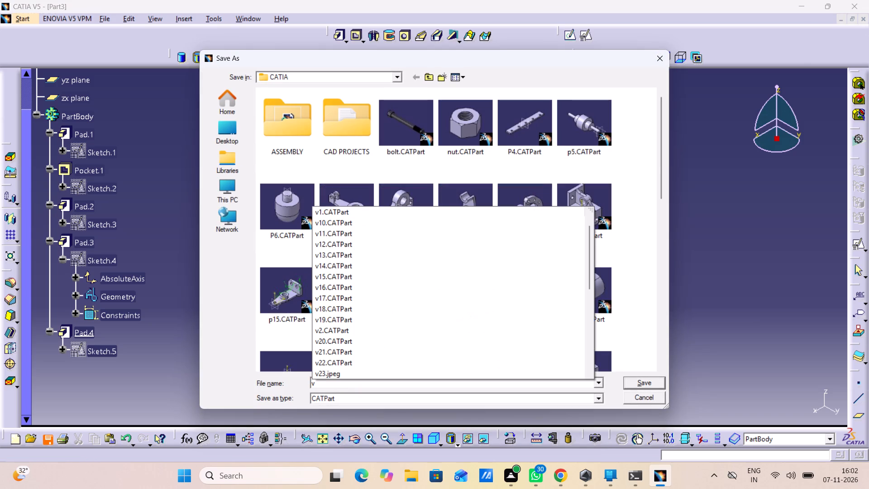
pyautogui.write('28')
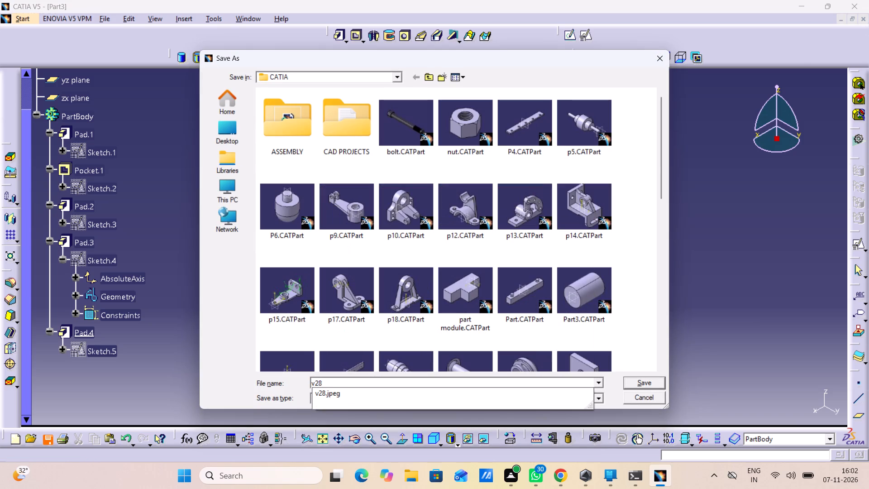
pyautogui.press('Return')
# Print the whole document with Microsoft Print to PDF, saving the output as v28 in the CATIA folder.
pyautogui.hotkey('ctrl', 'p')
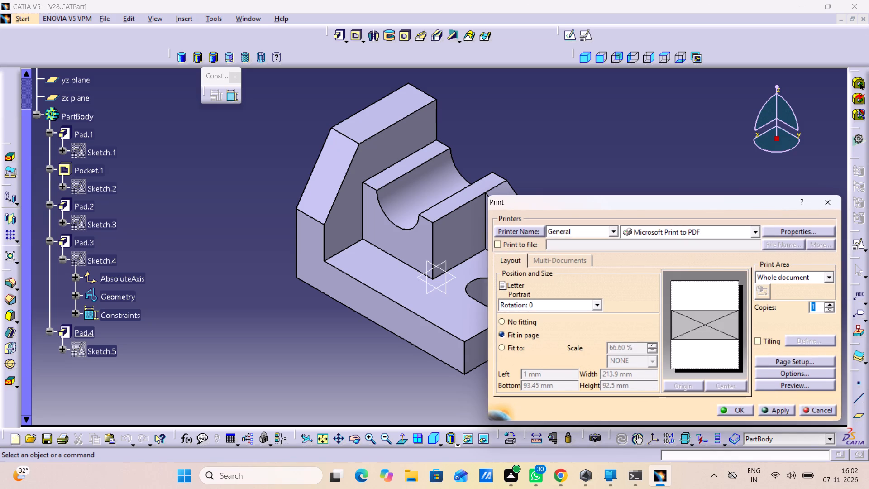
pyautogui.click(717, 411)
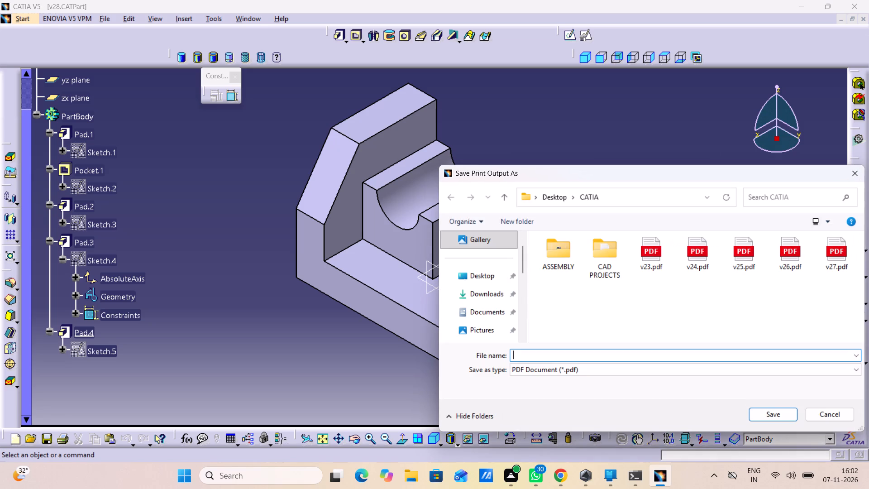
pyautogui.press('v')
pyautogui.press('2')
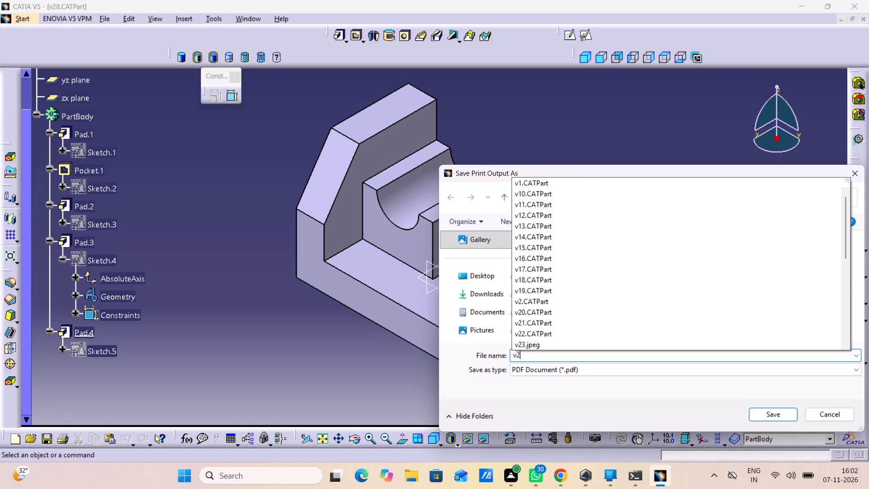
pyautogui.press('8')
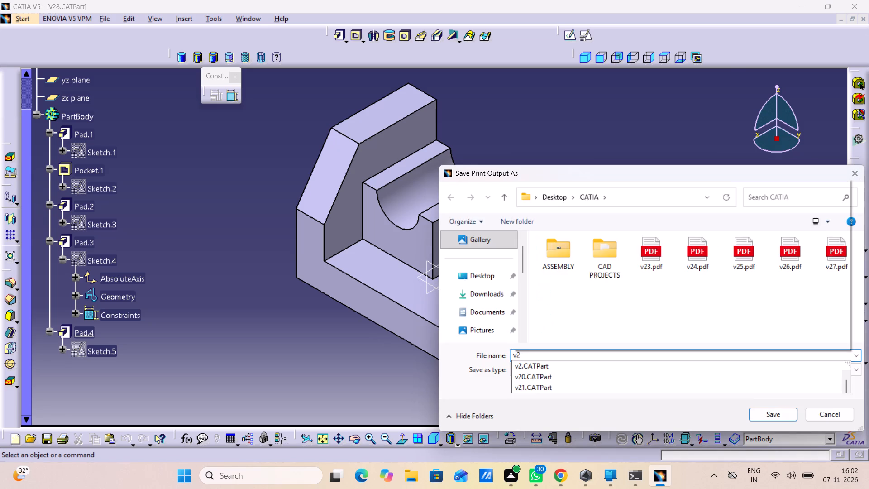
pyautogui.press('Return')
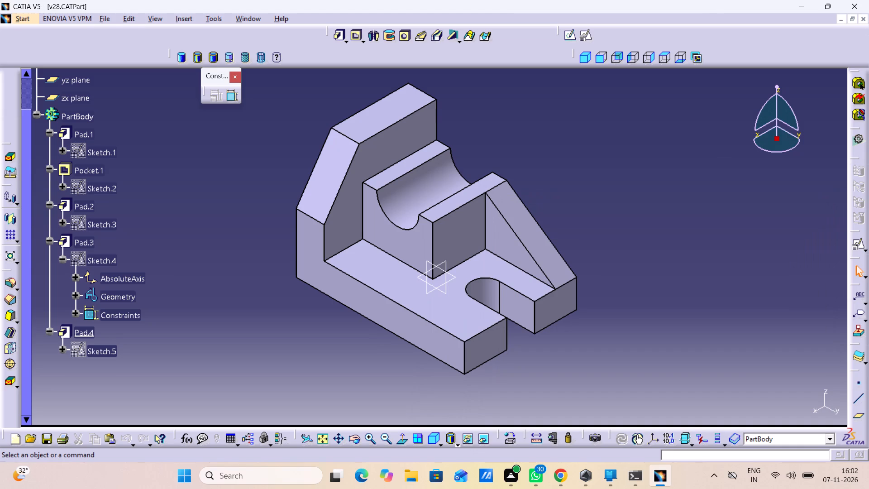